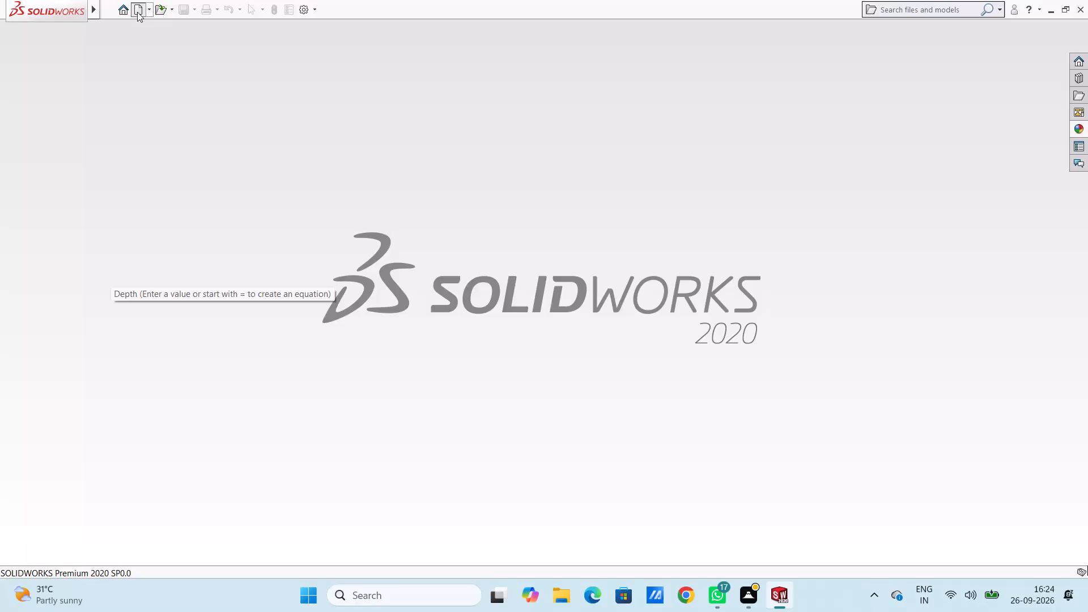
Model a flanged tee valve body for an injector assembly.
Create a new part document.
left_click(457, 440)
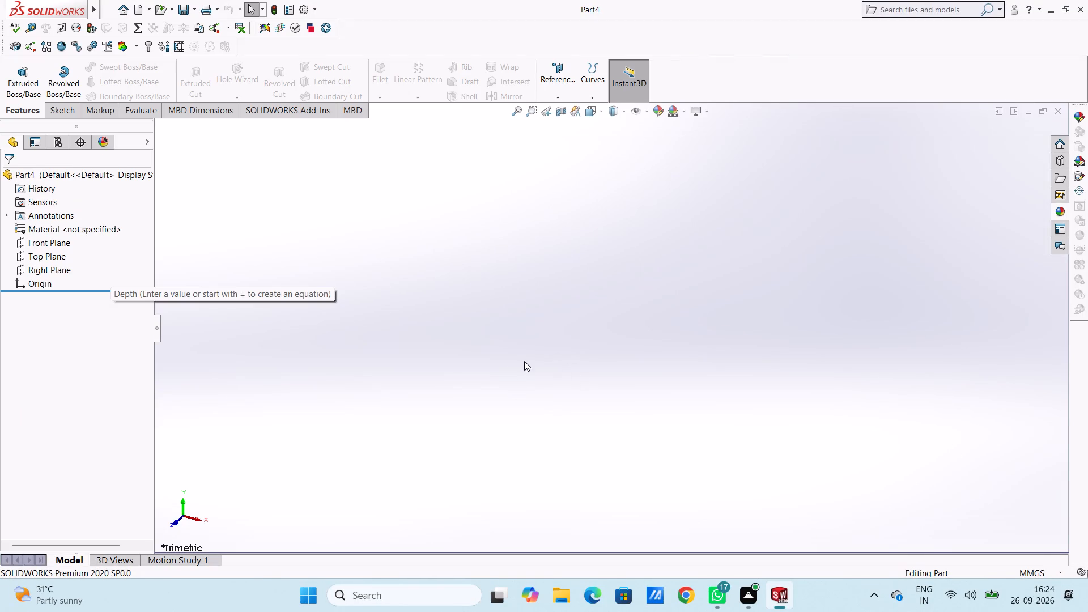
Start a sketch on the Top Plane and draw a circle of about 47 mm radius centred on the origin.
left_click(35, 256)
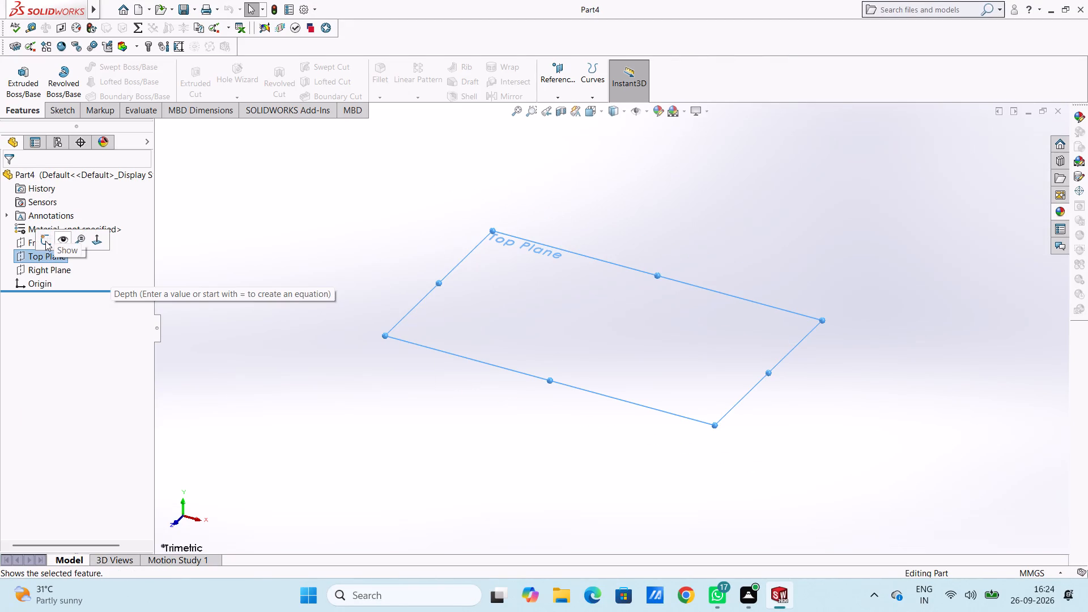
left_click(45, 241)
left_click(345, 252)
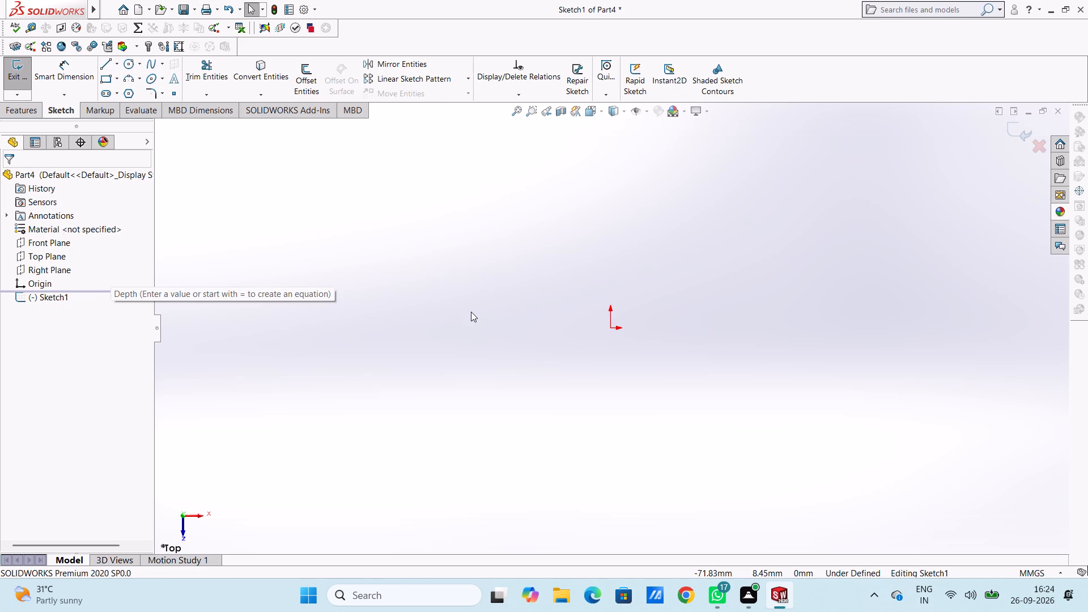
left_click(126, 65)
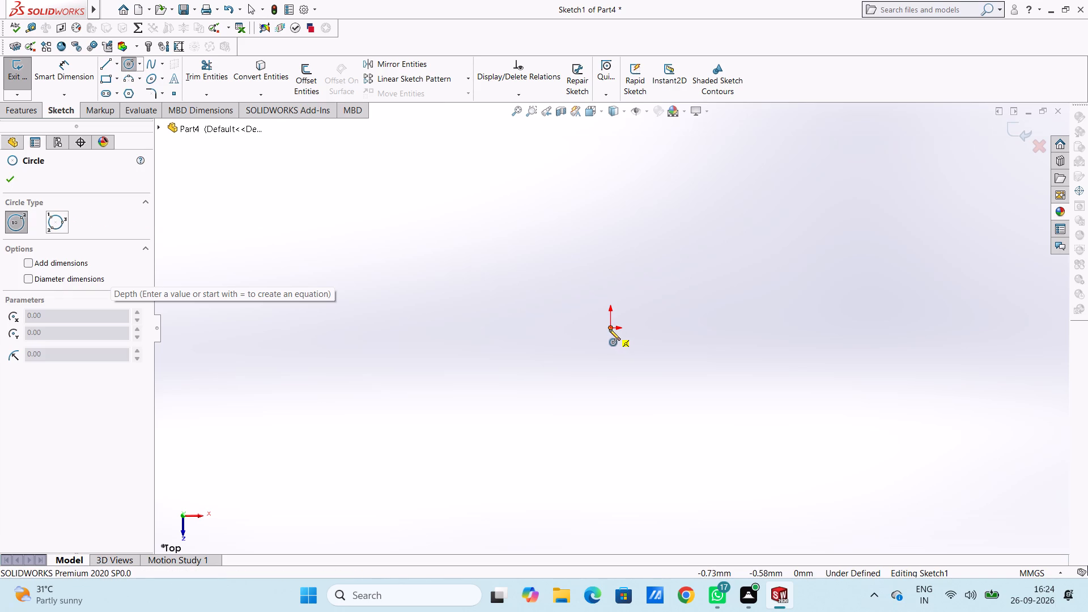
left_click(609, 329)
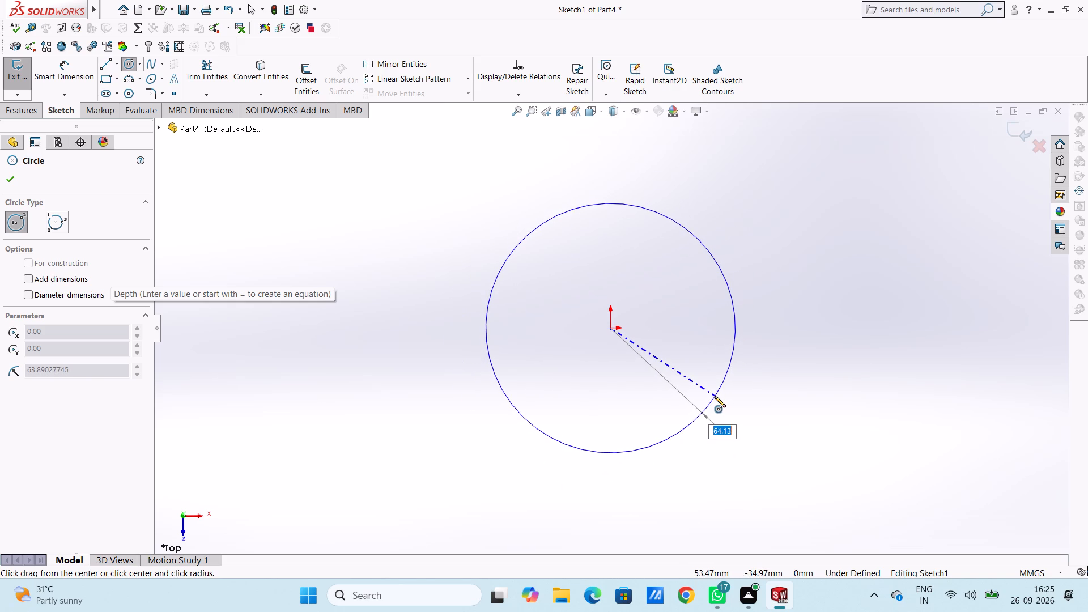
left_click(696, 361)
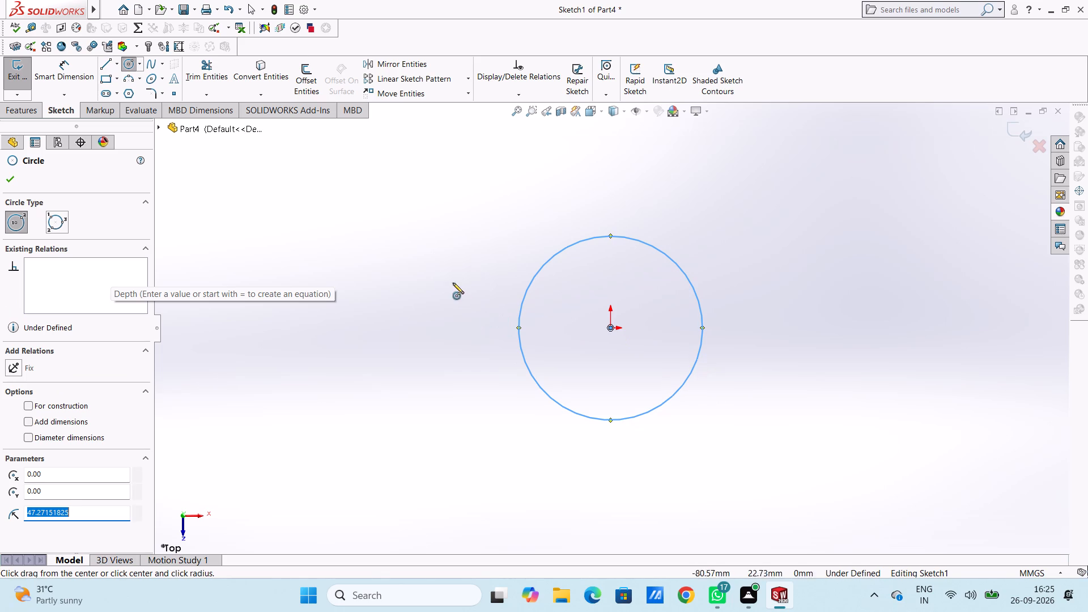
key("Escape")
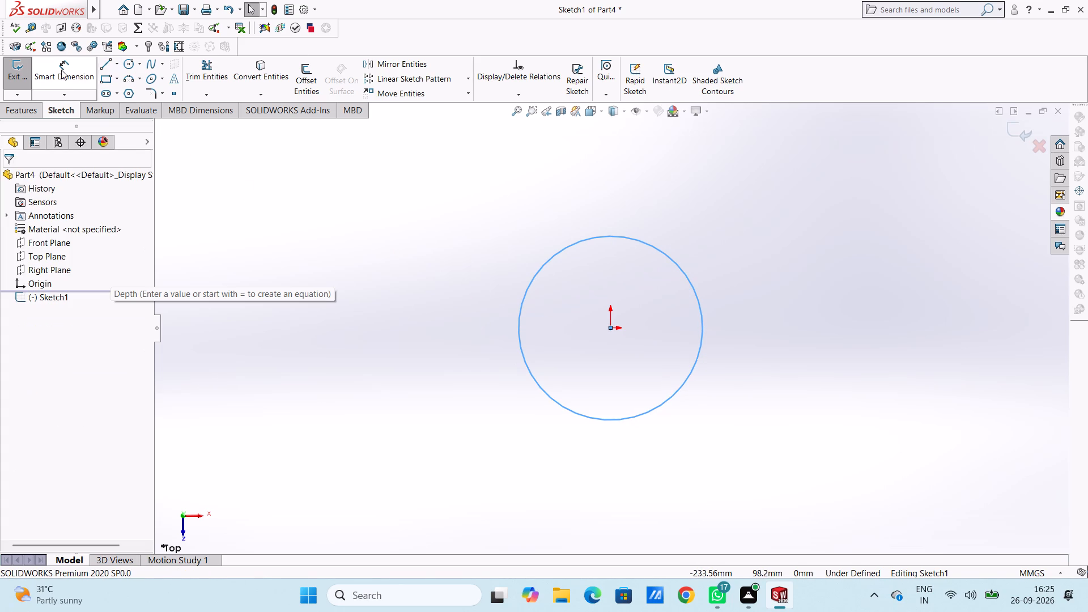
Dimension the circle's diameter as 65 mm.
left_click(61, 69)
left_click(521, 348)
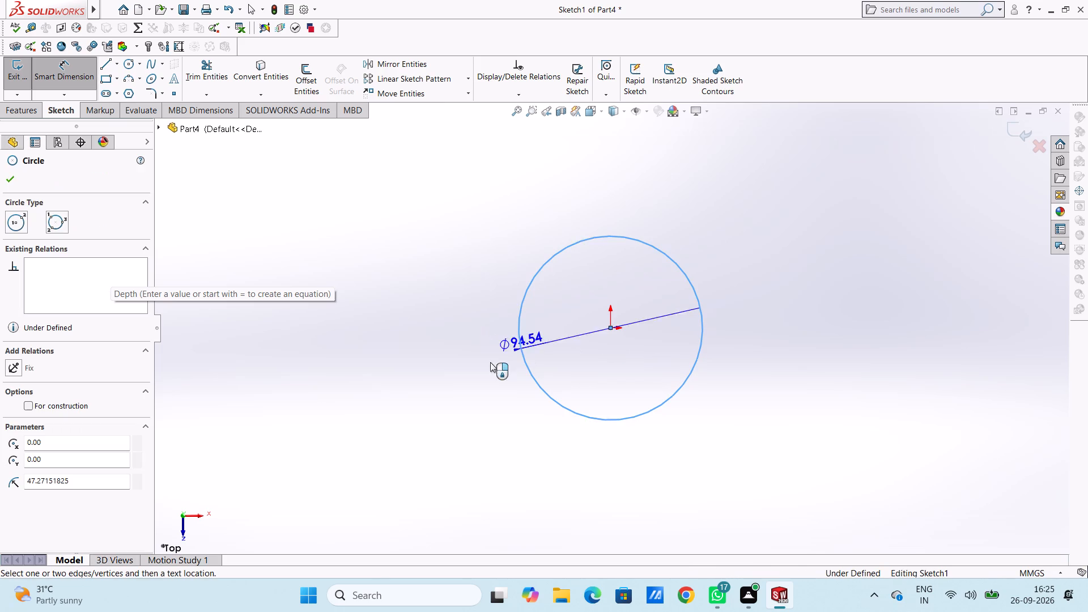
left_click(355, 443)
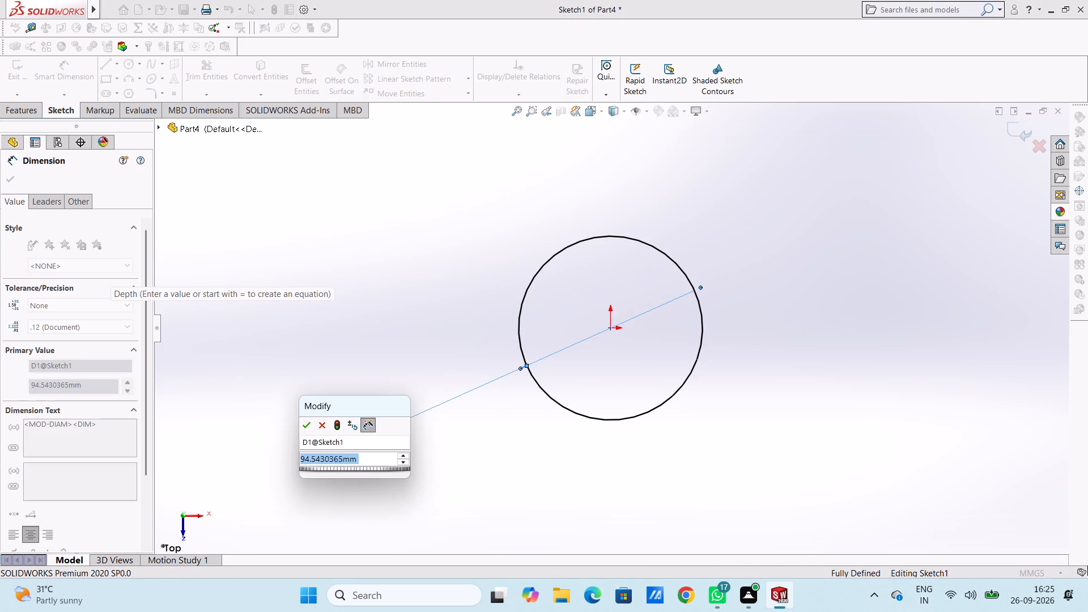
type("65")
key("Return")
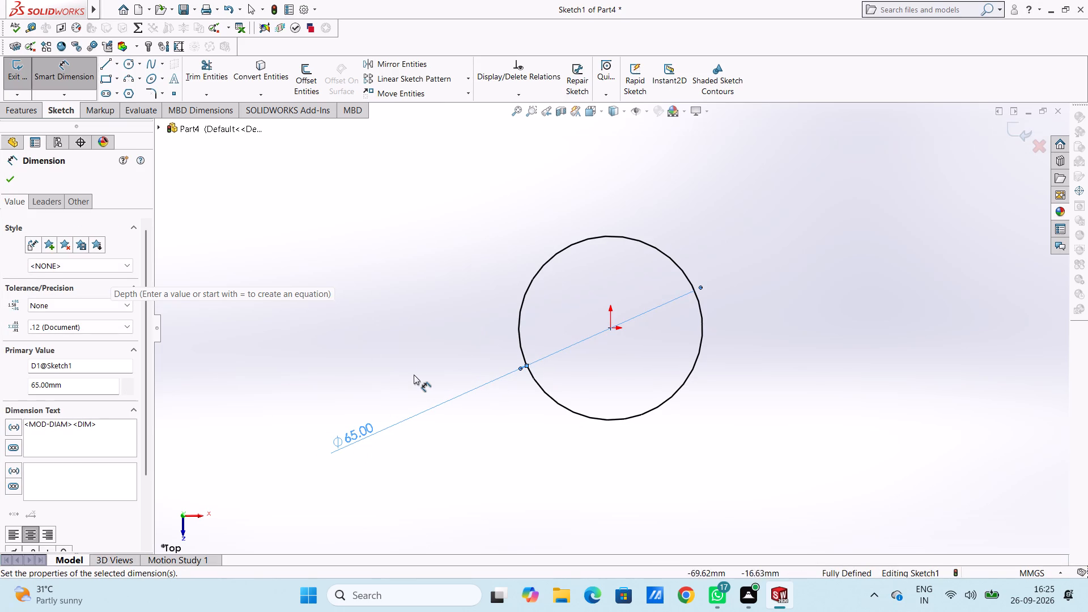
left_click(414, 374)
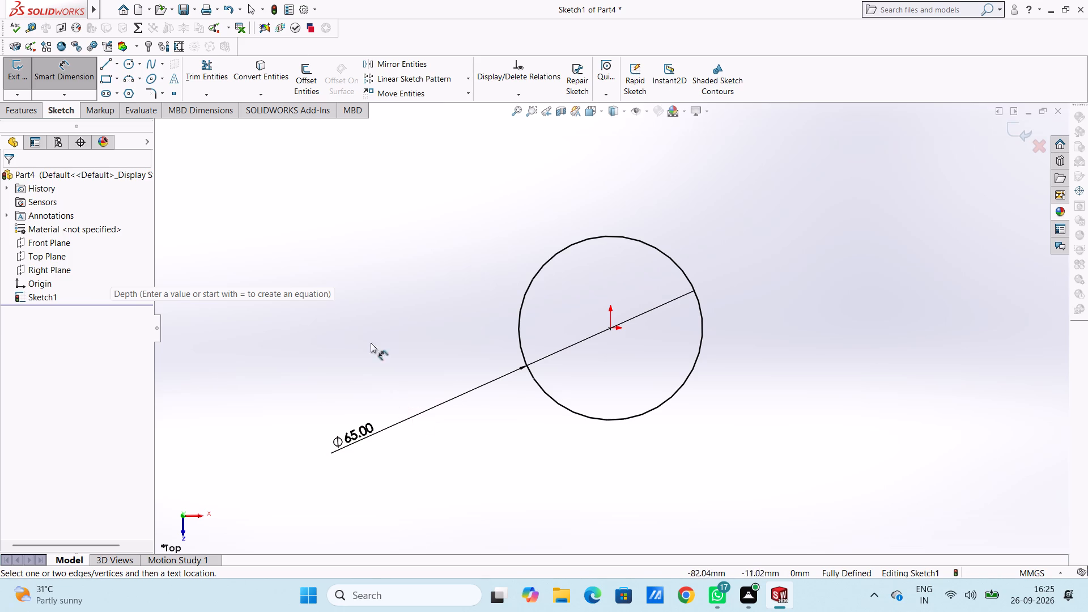
Extrude the circle as a blind boss 6 mm deep from the sketch plane.
left_click(7, 110)
left_click(6, 75)
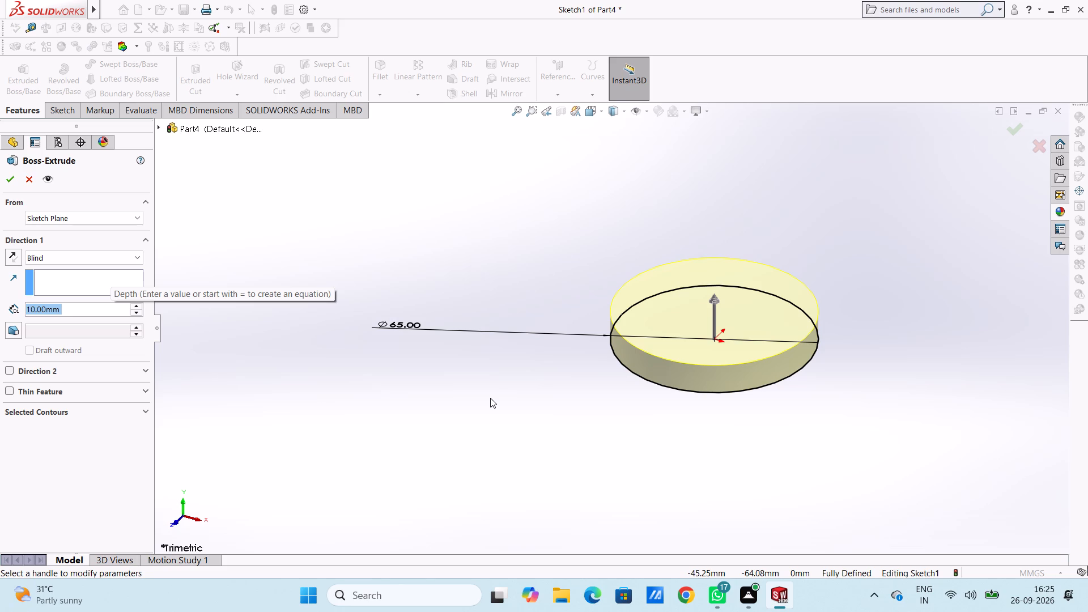
key("6")
key("Return")
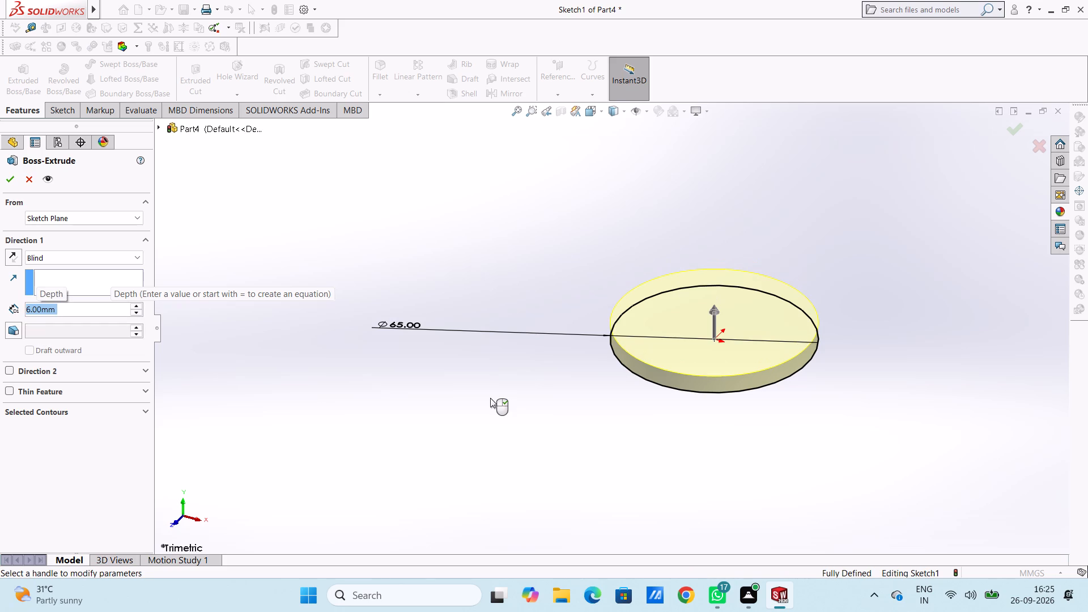
left_click(11, 182)
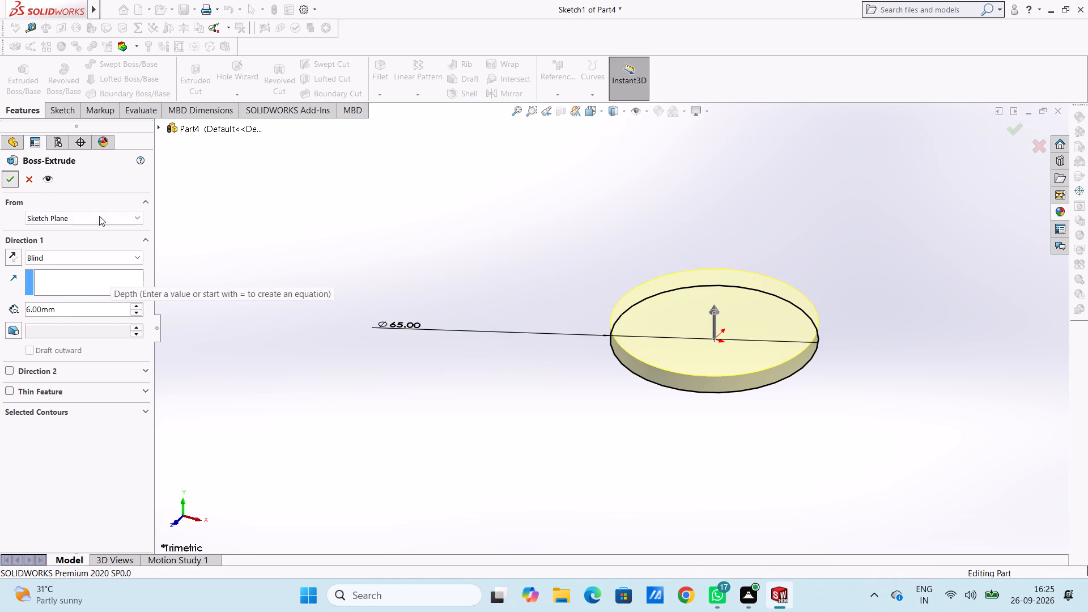
left_click(294, 227)
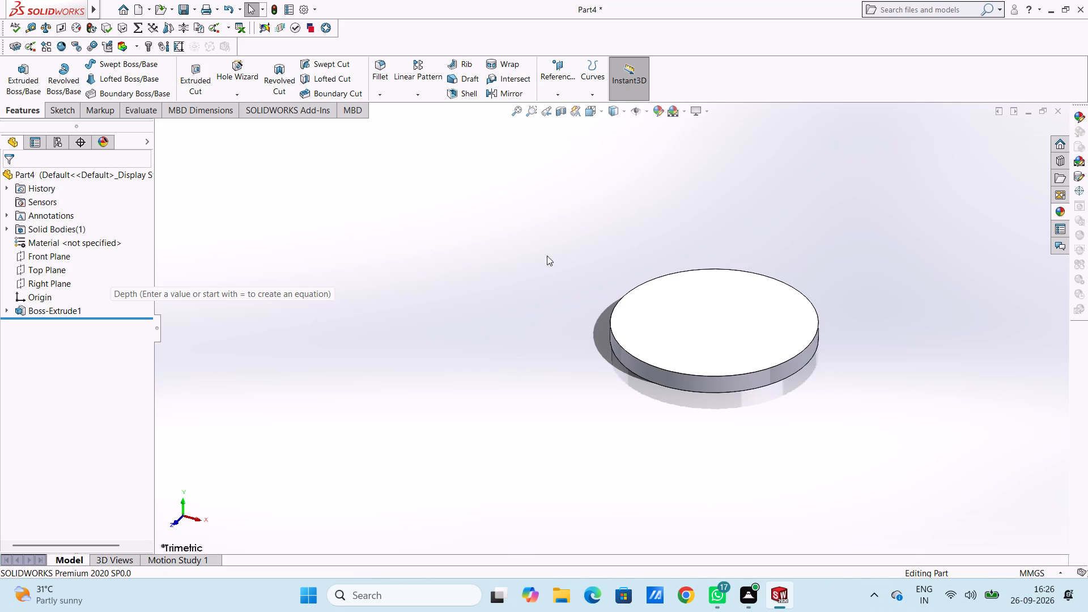
Fillet the disc's upper circular edge with a symmetric 1 mm radius.
left_click(378, 71)
scroll(719, 362, "down", 5)
left_click(688, 386)
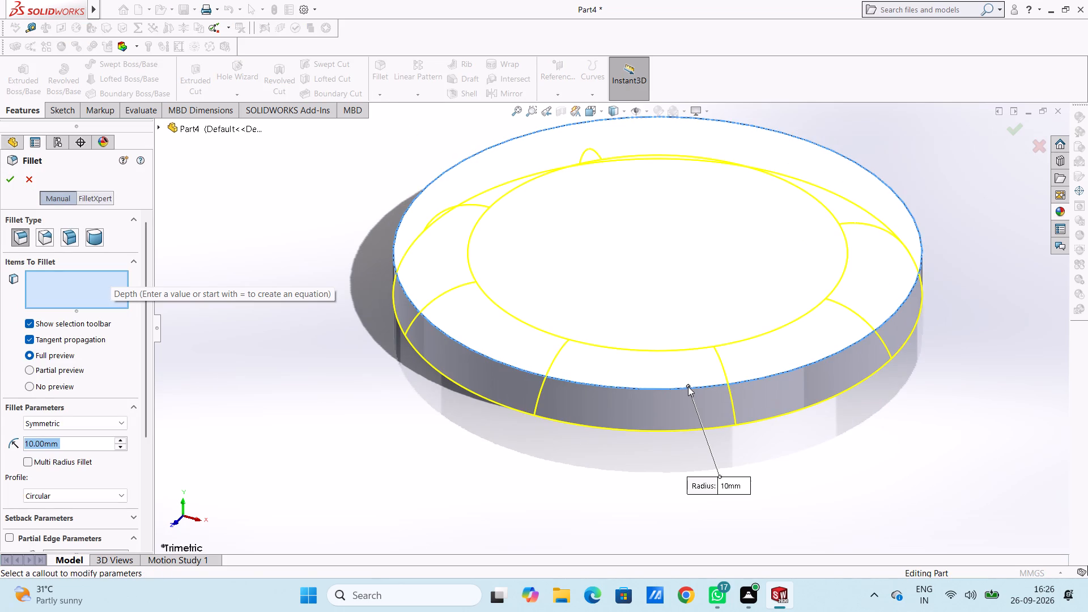
key("1")
key("Return")
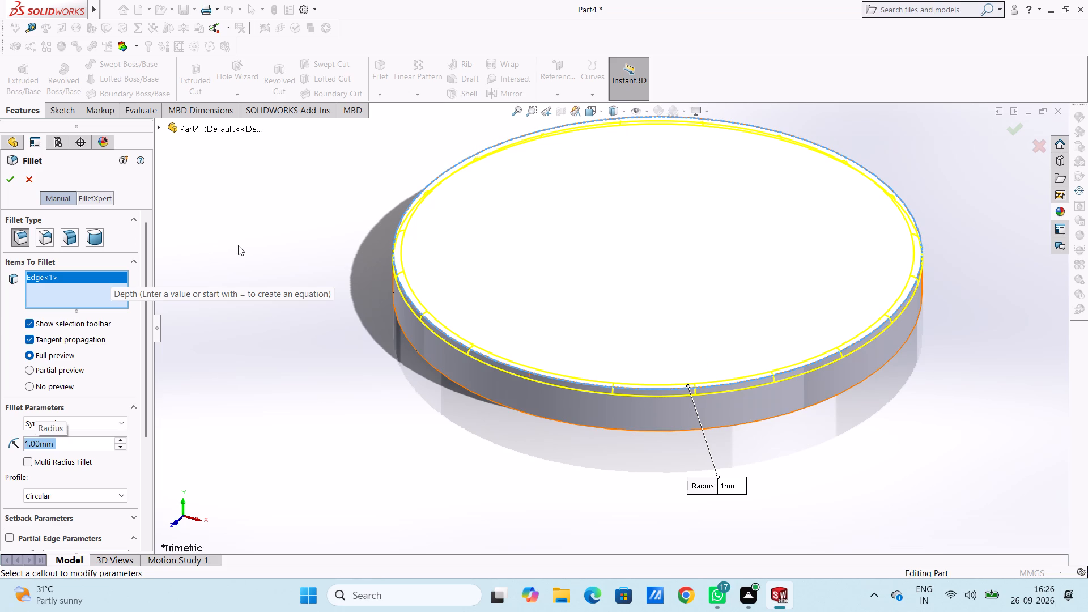
key("2")
key("Return")
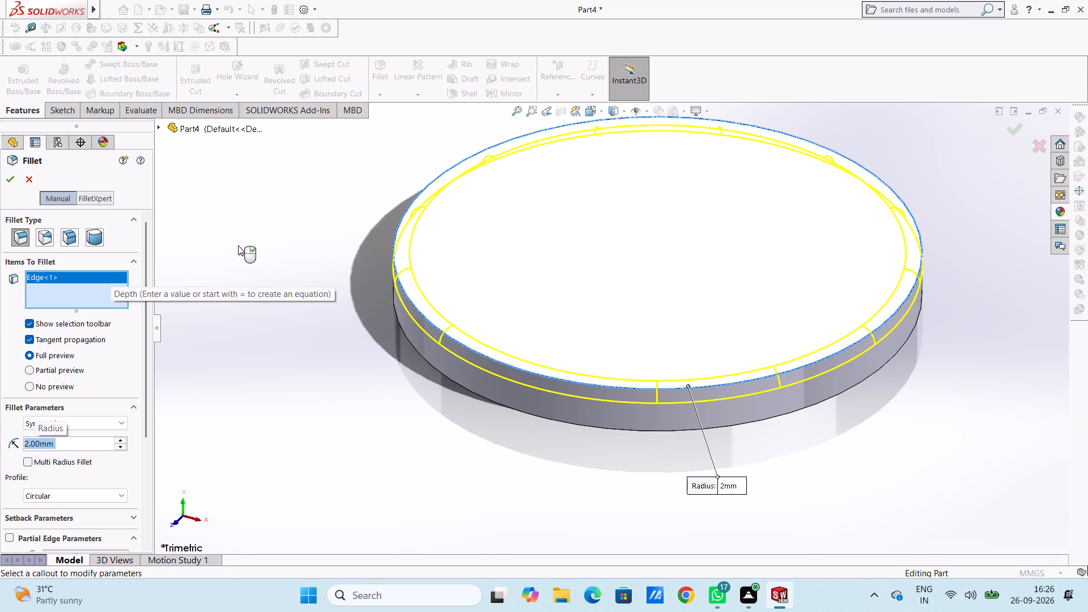
key("1")
key("Return")
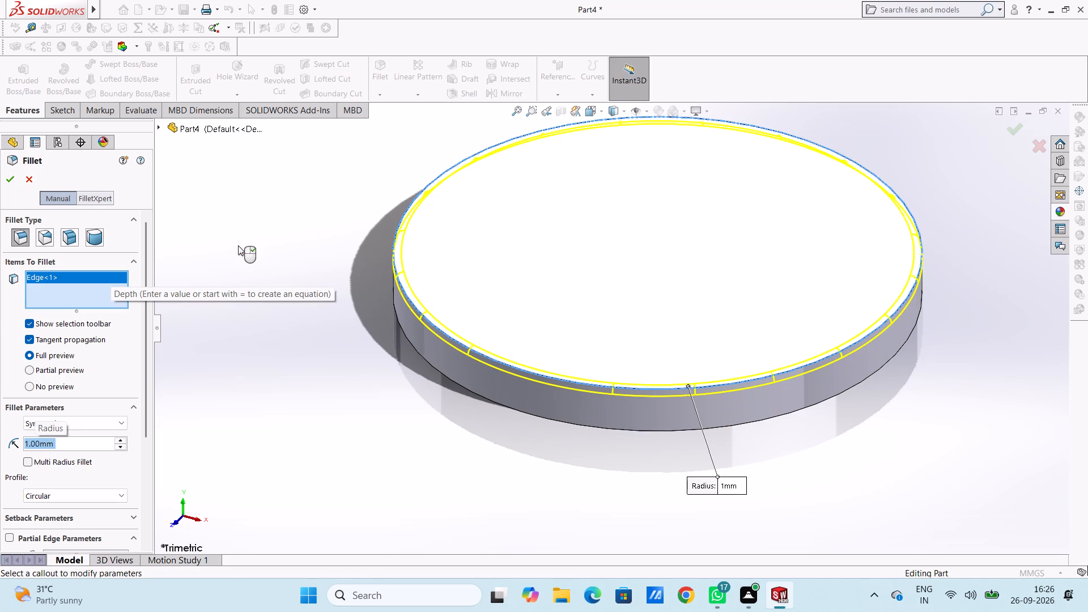
left_click(5, 180)
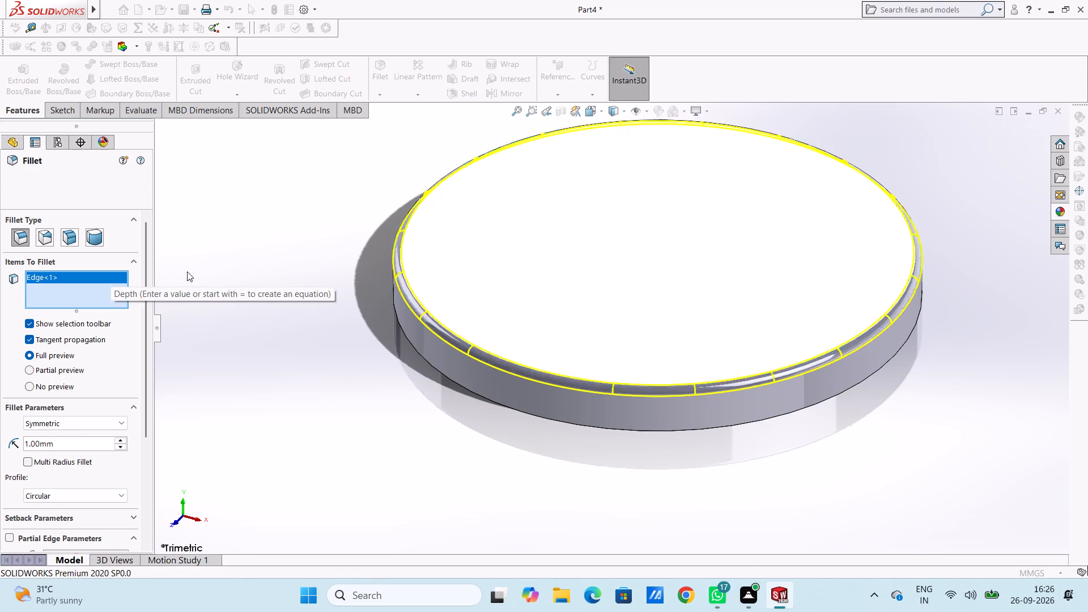
left_click(233, 268)
Start a sketch on the disc's top face and draw a circle about 41 mm in diameter centred on the origin.
scroll(264, 259, "up", 5)
middle_click_drag(388, 265, 344, 269)
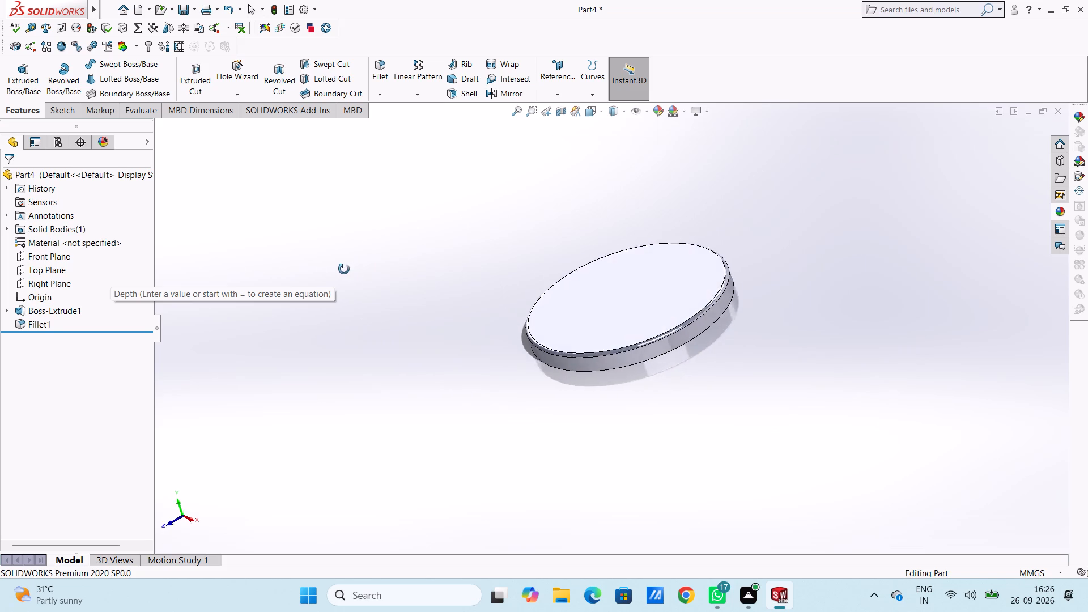
middle_click_drag(344, 269, 376, 215)
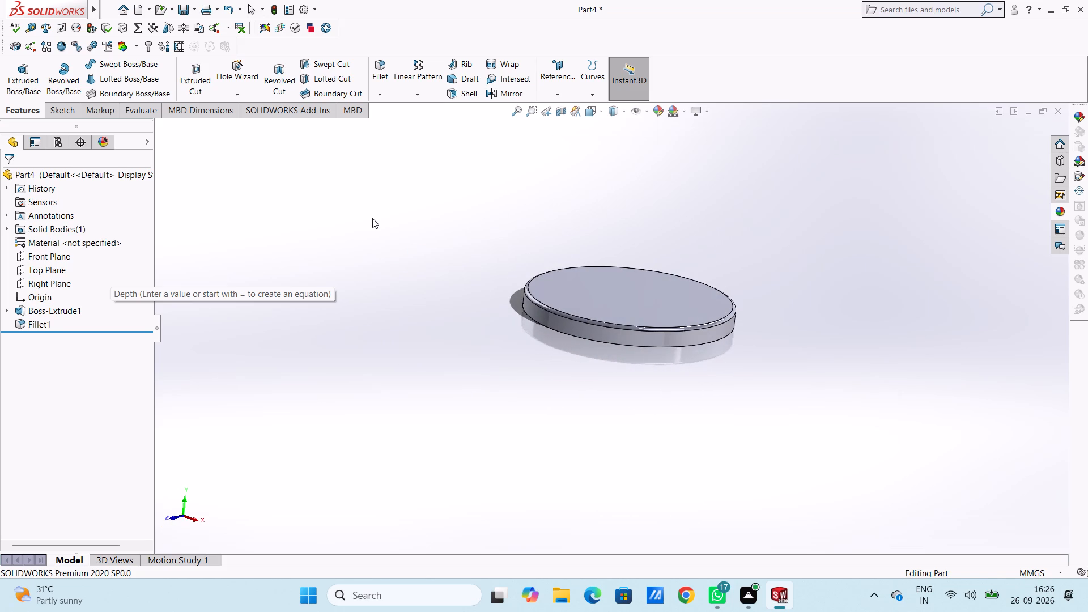
key("ctrl+5")
left_click(496, 314)
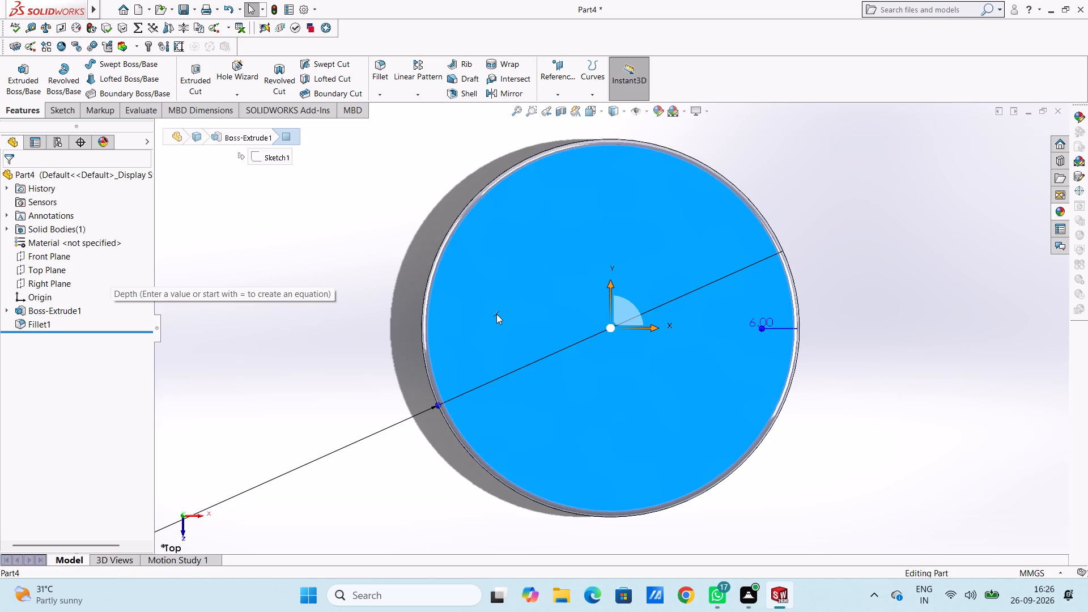
left_click(541, 286)
left_click(350, 251)
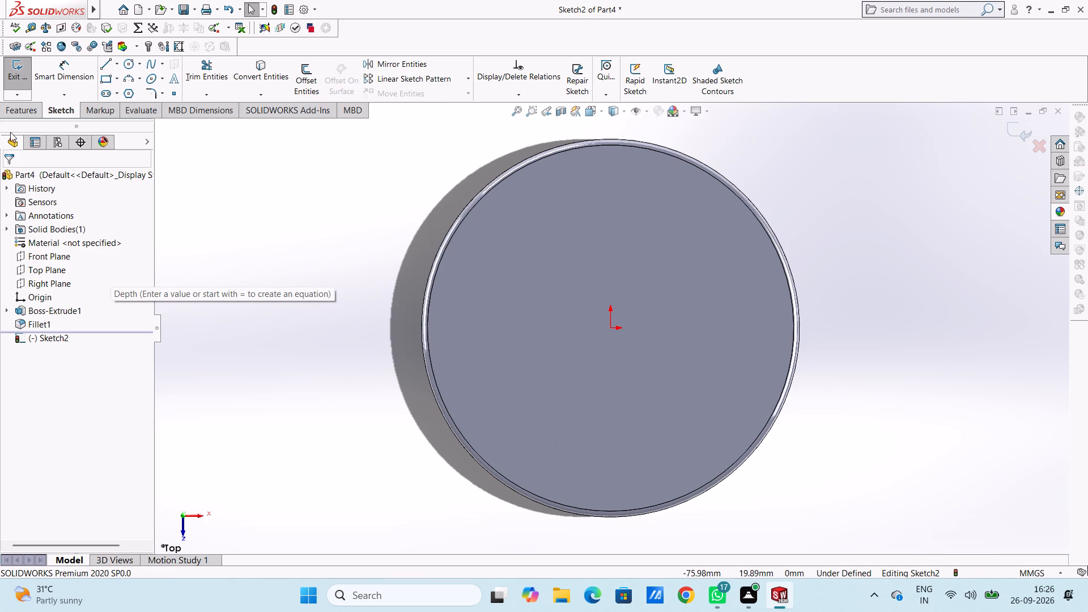
left_click(126, 62)
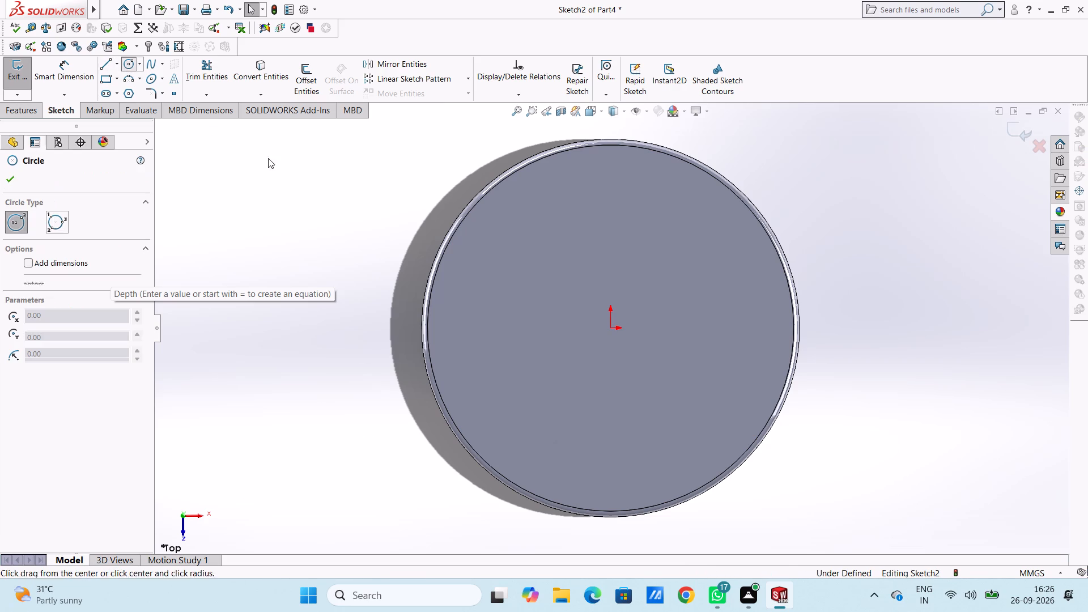
left_click(612, 326)
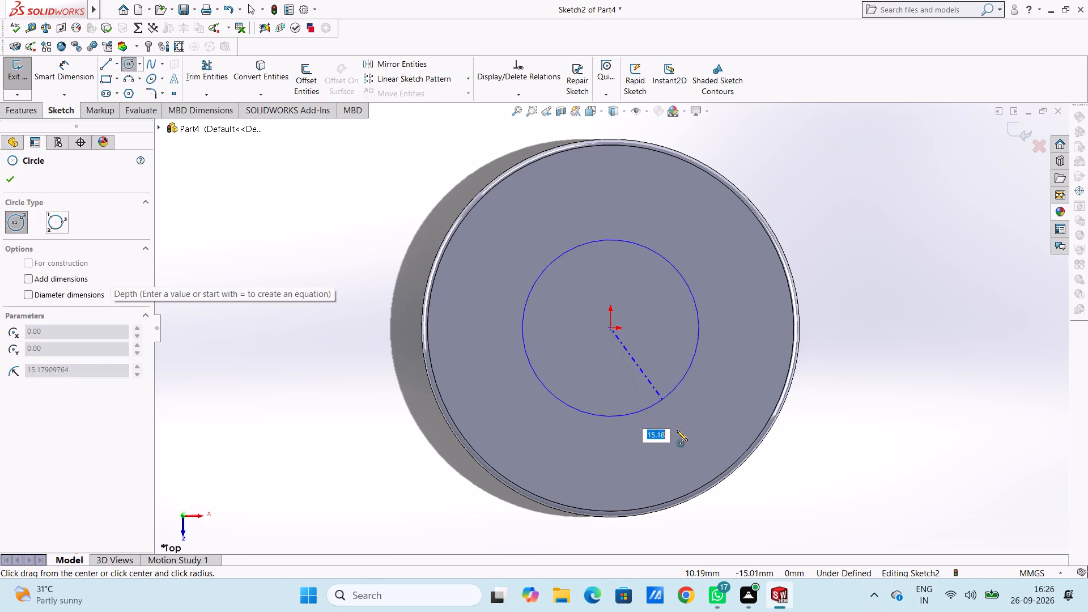
left_click(677, 428)
Dimension the new circle's diameter as 52 mm.
left_click(74, 81)
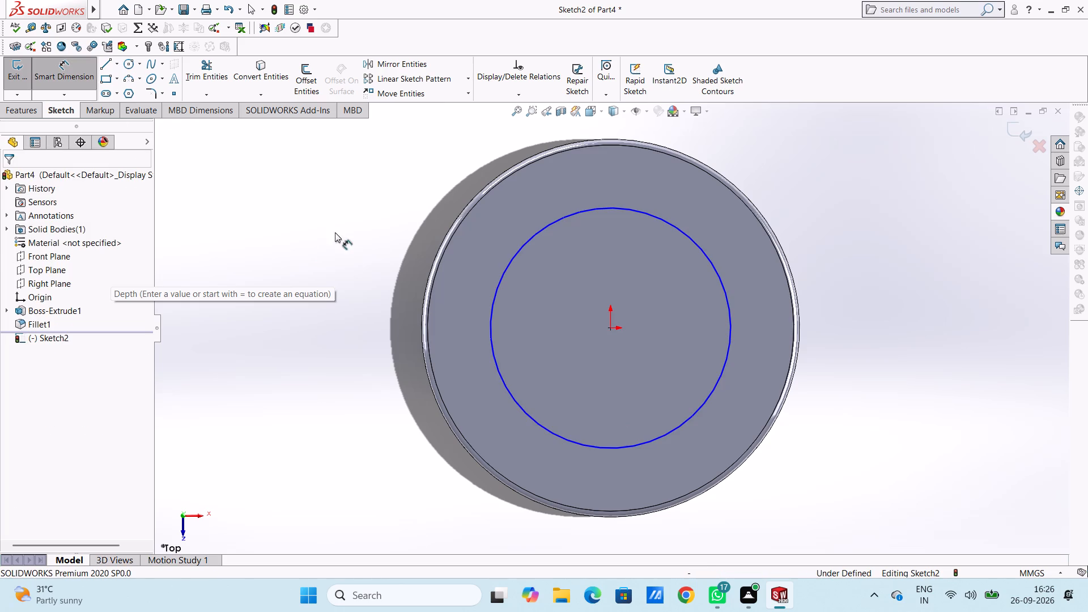
left_click(489, 330)
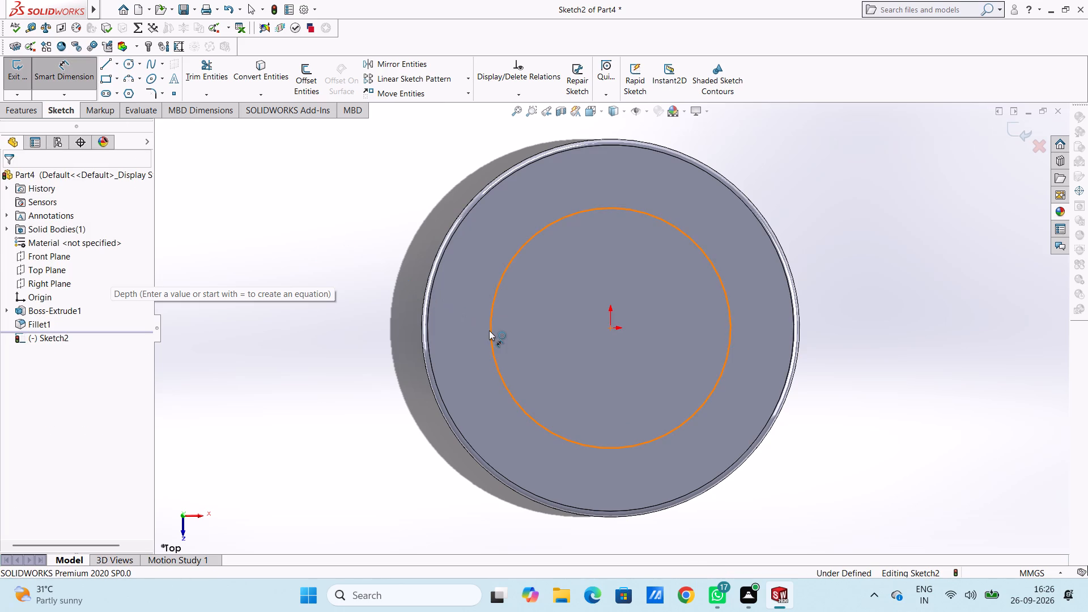
left_click(334, 486)
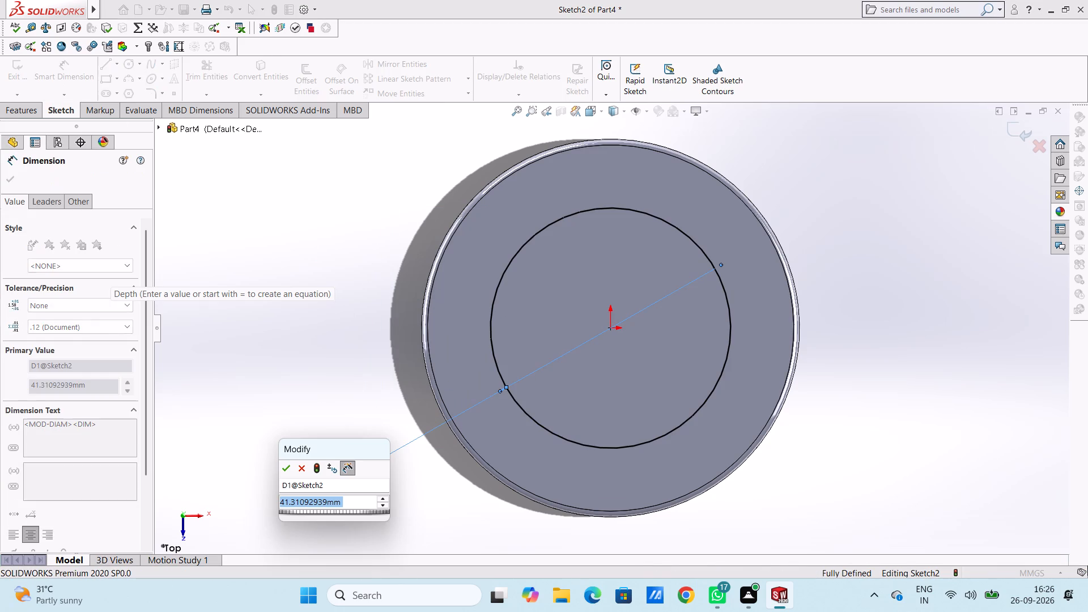
type("52")
key("Return")
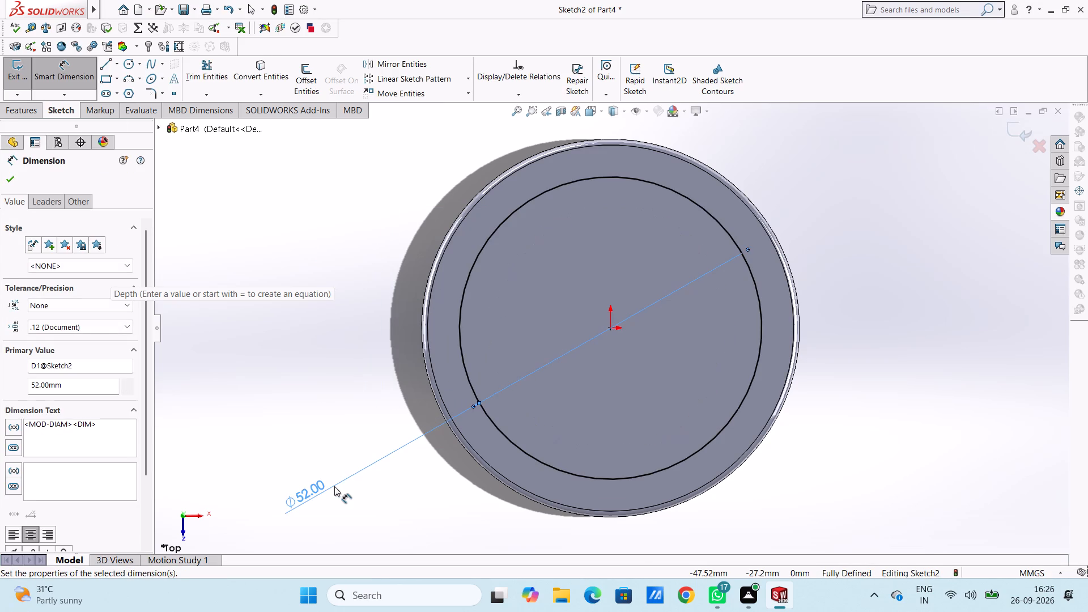
left_click(329, 415)
Draw a small circle of 3.5 mm radius centred on the uppermost quadrant point of the 52 mm circle.
scroll(329, 415, "up", 4)
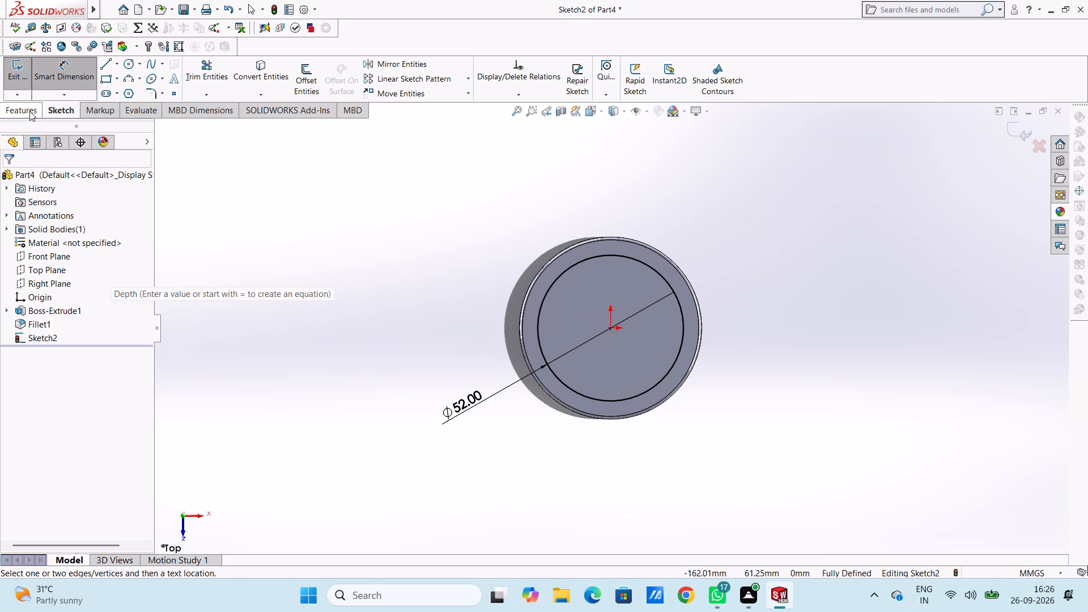
left_click(125, 63)
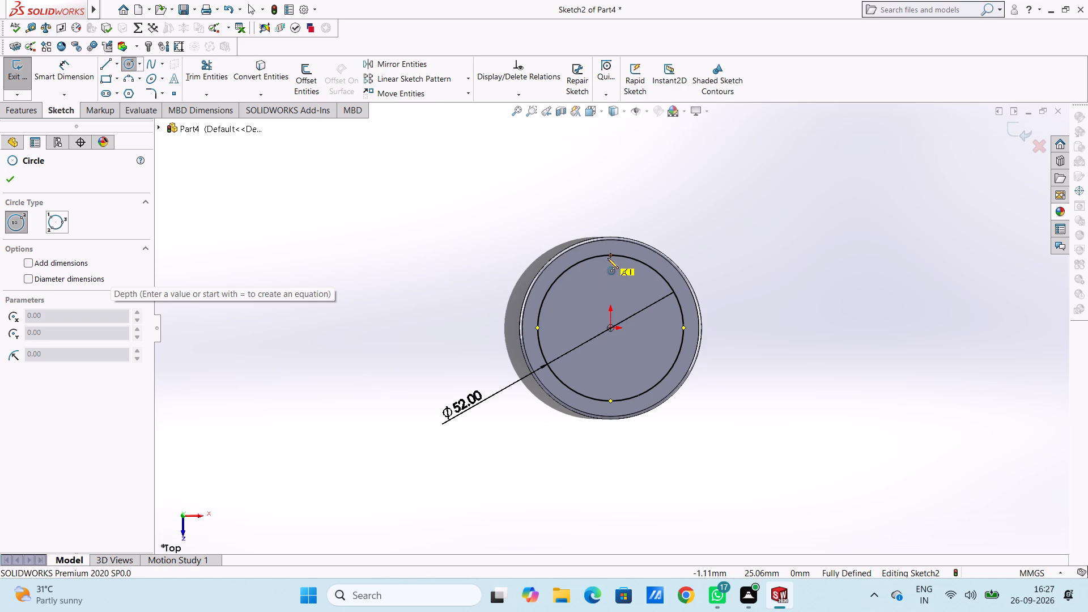
left_click(610, 255)
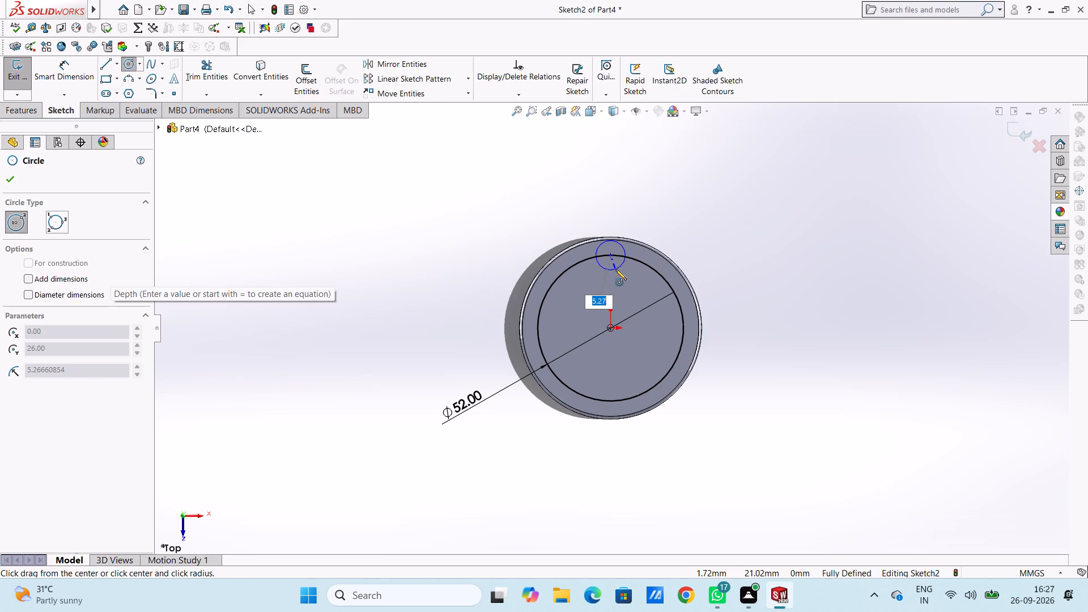
type("3.5")
key("Return")
key("Escape")
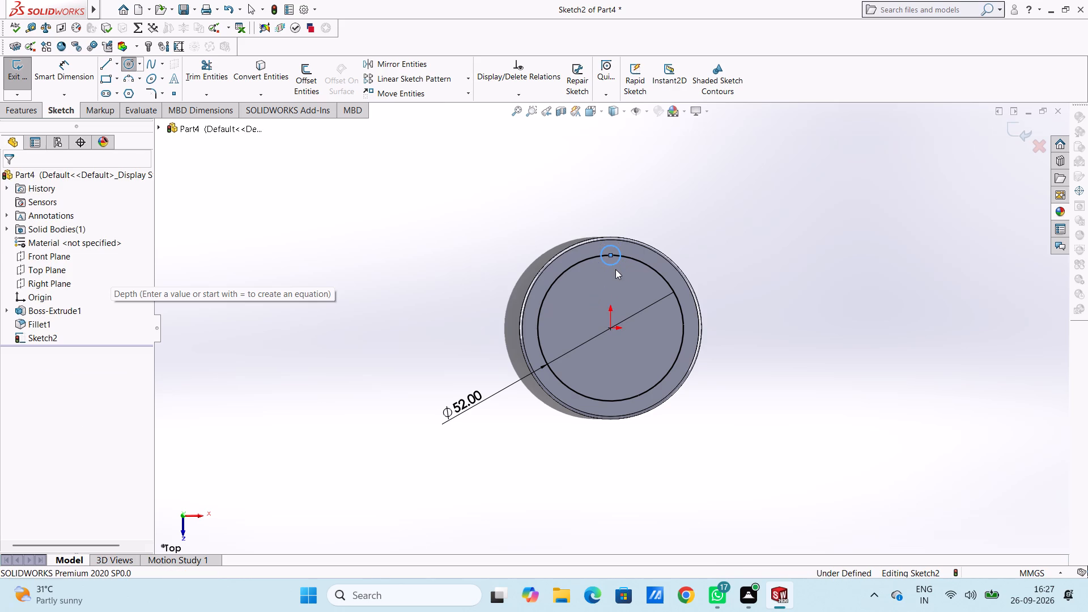
Dimension the small circle's diameter as 7 mm.
key("Escape")
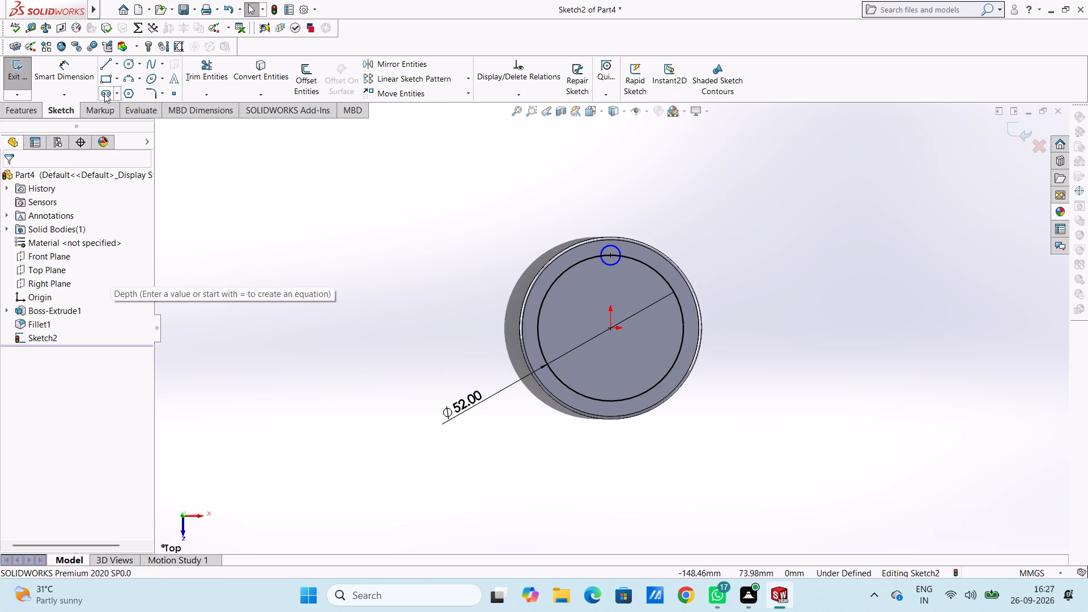
left_click(70, 66)
left_click(604, 252)
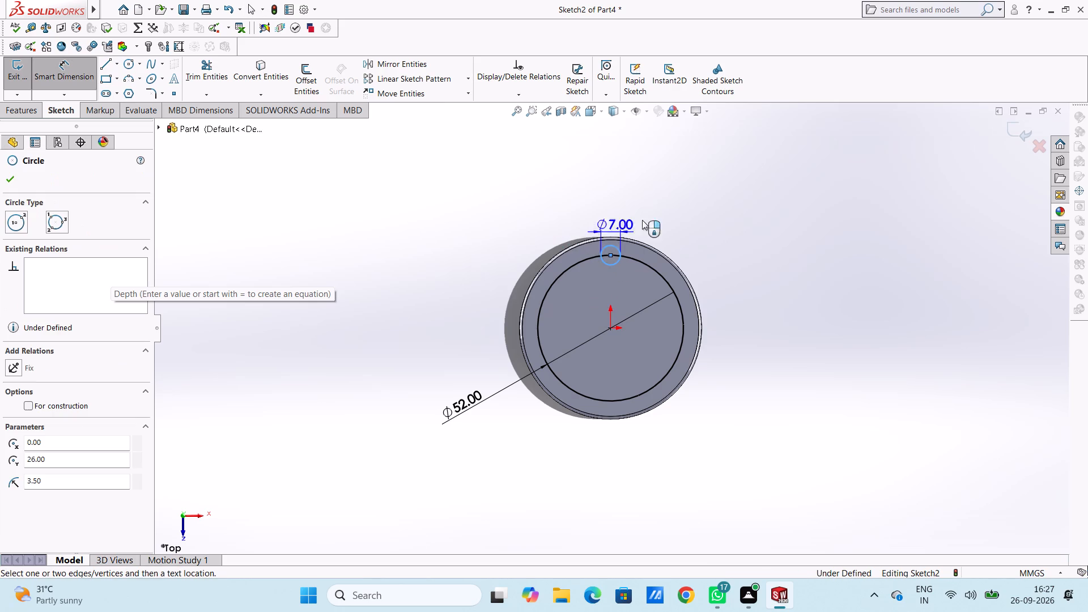
left_click(907, 206)
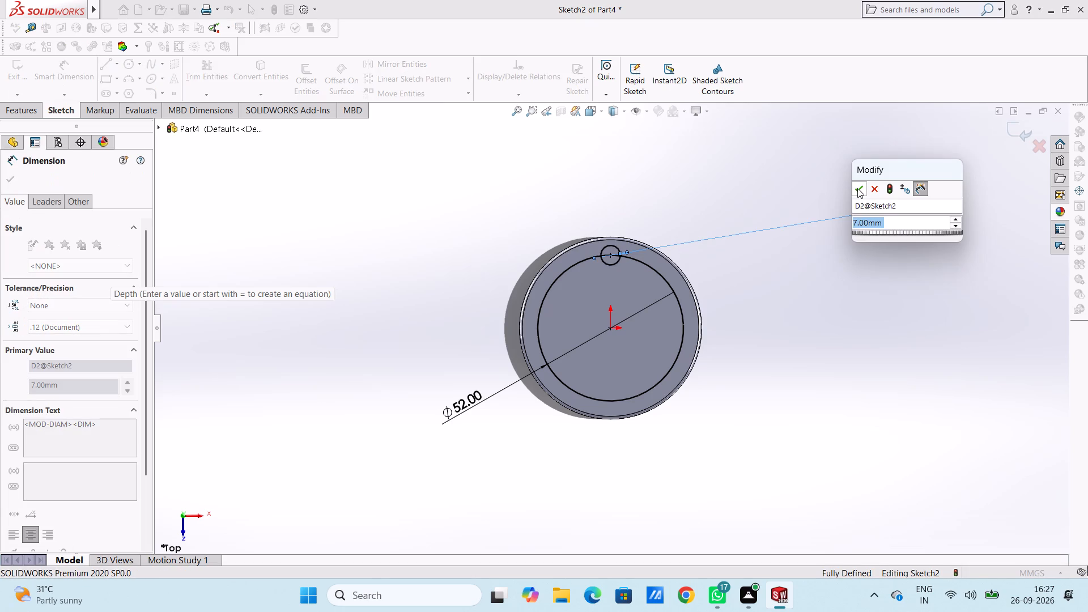
left_click(857, 187)
left_click(701, 217)
key("Escape")
key("Escape")
Circular-pattern the 7 mm circle about the origin with 4 equally spaced instances over 360 degrees.
left_click(606, 246)
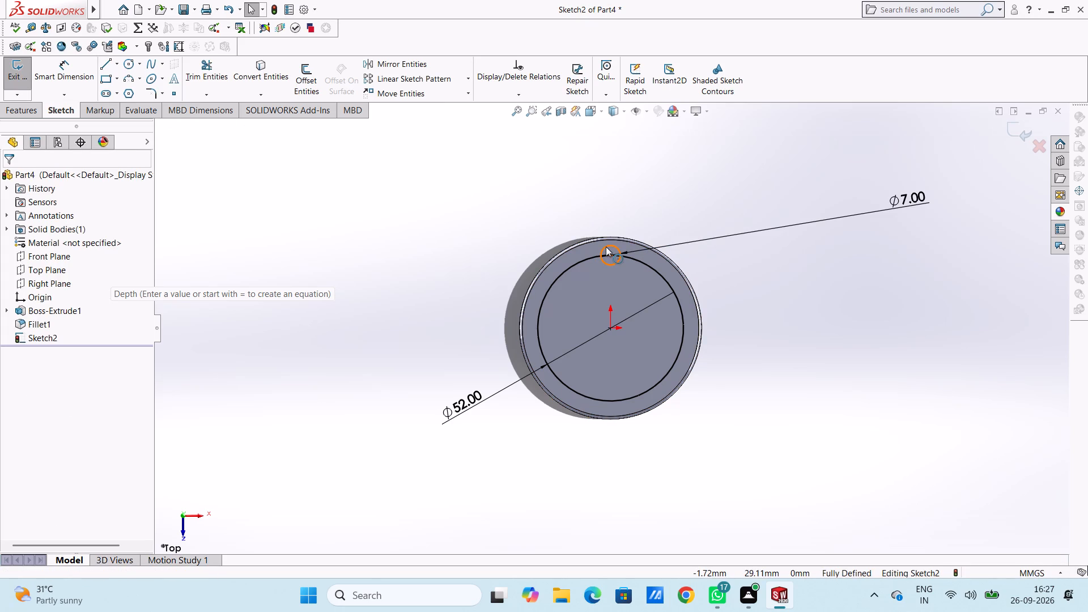
left_click(471, 79)
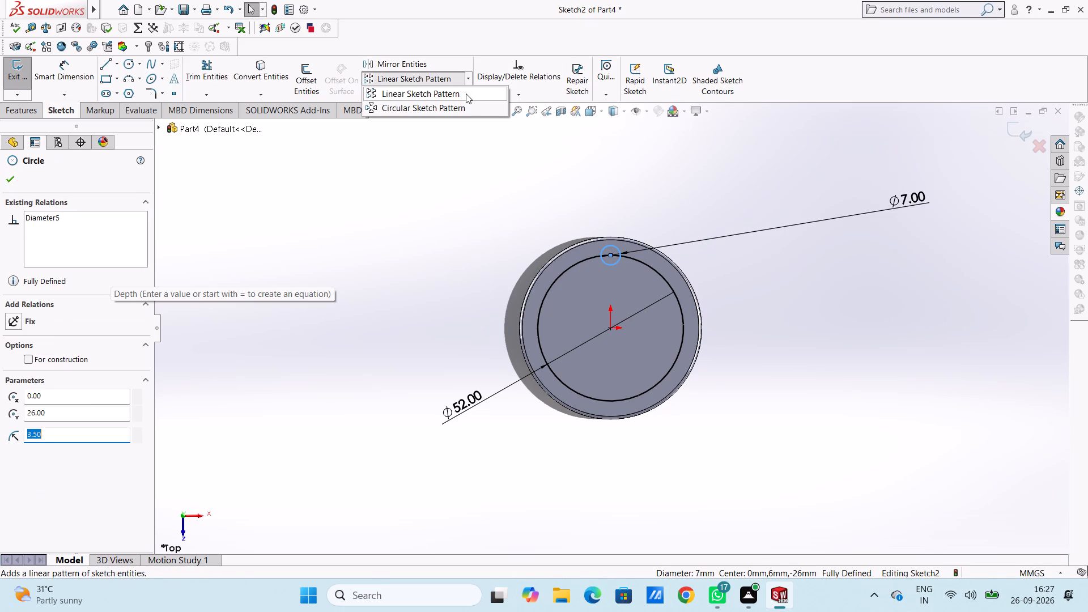
left_click(464, 111)
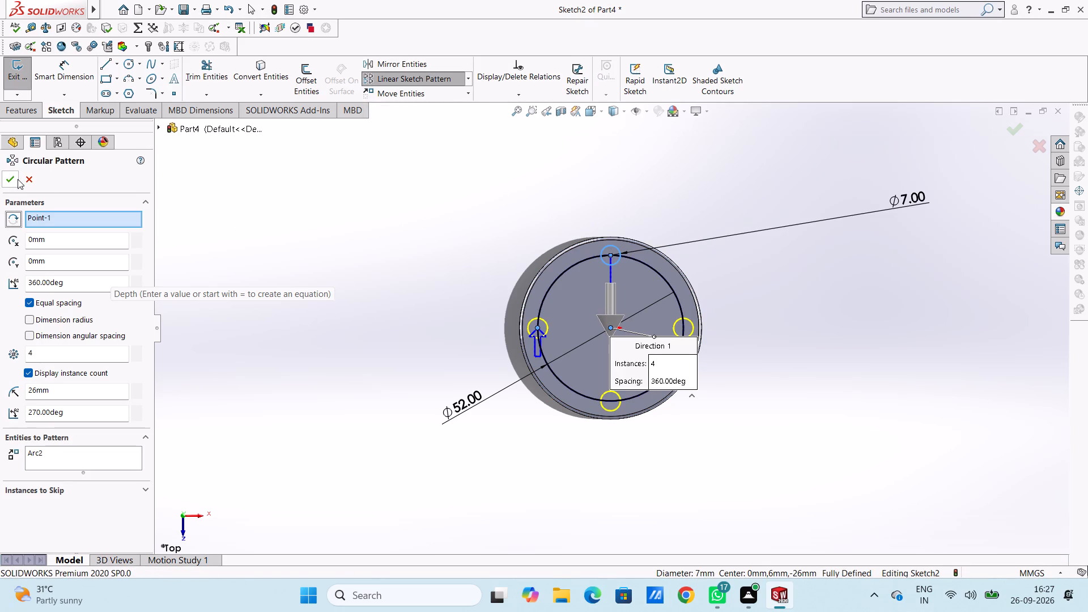
left_click(15, 178)
left_click(295, 192)
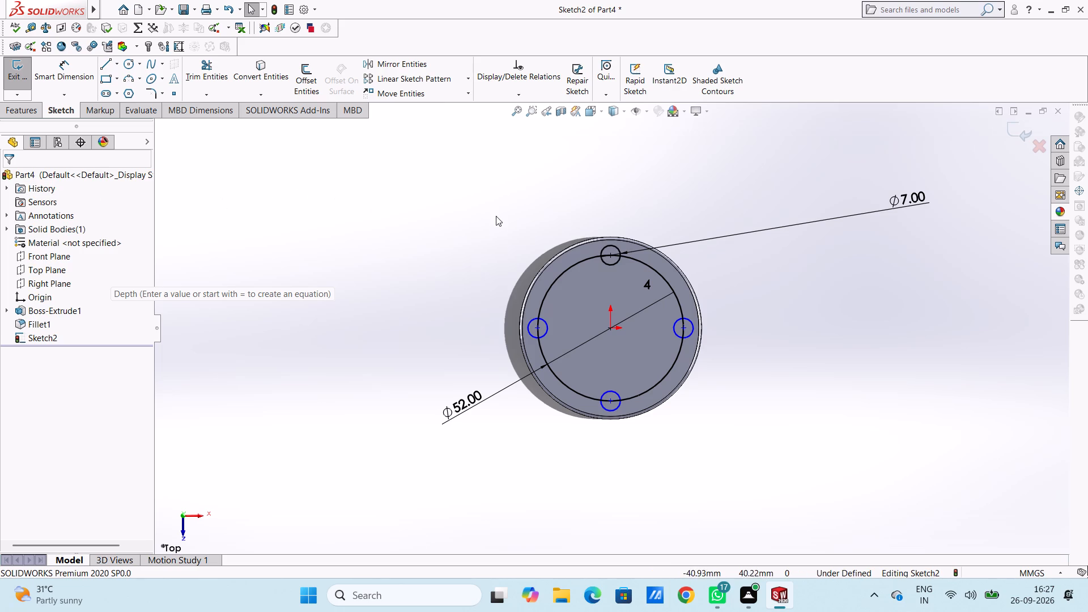
Delete the 52 mm circle that runs through the centres of the small circles.
left_click(566, 272)
key("Delete")
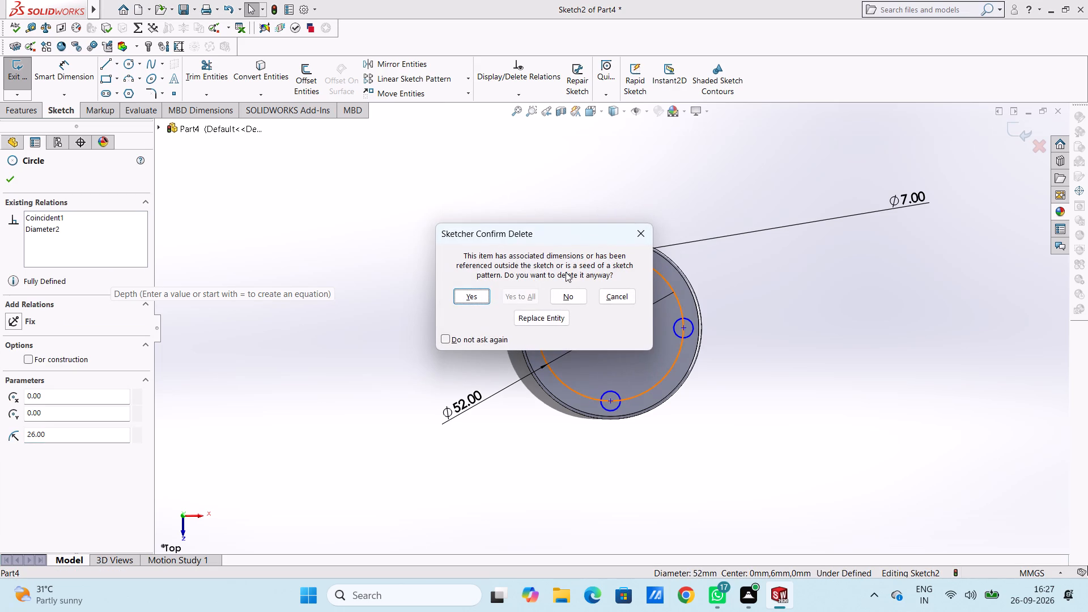
left_click(468, 298)
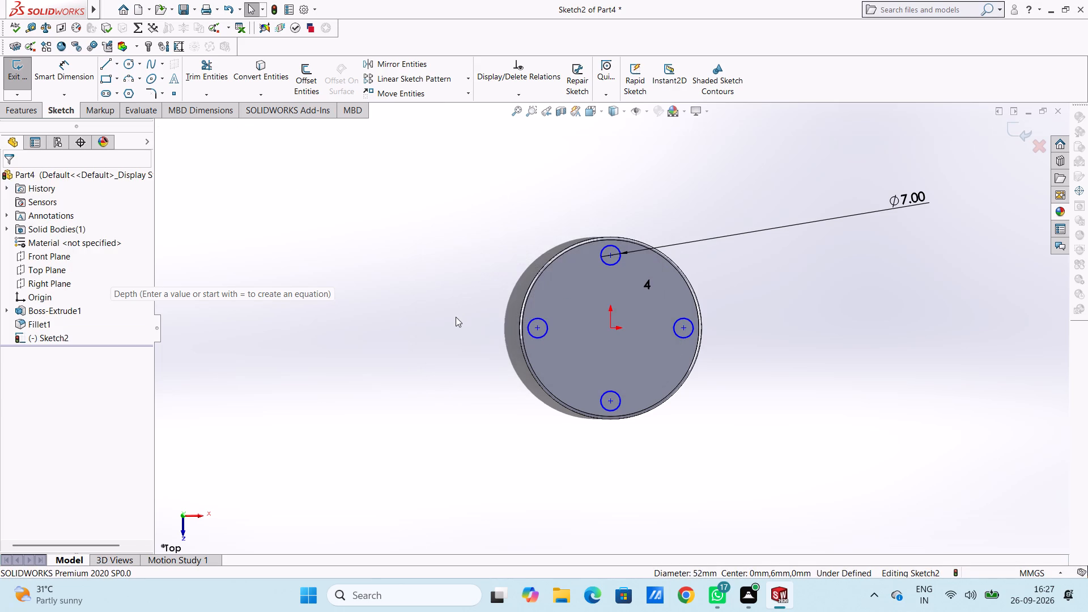
Cut-extrude the four 7 mm circles into the disc with a blind depth of 6 mm.
left_click(13, 108)
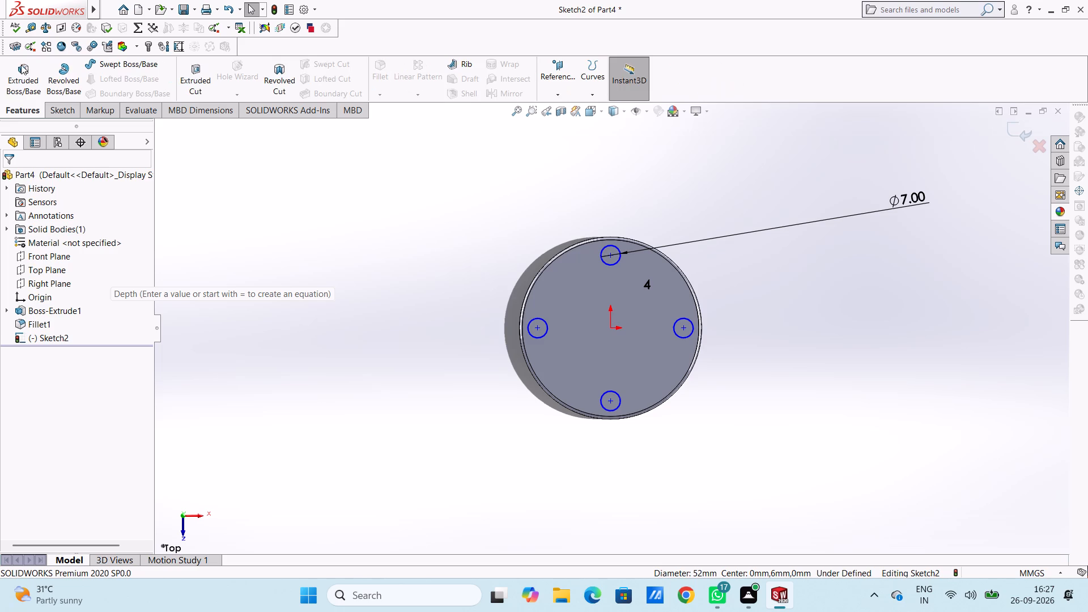
left_click(21, 63)
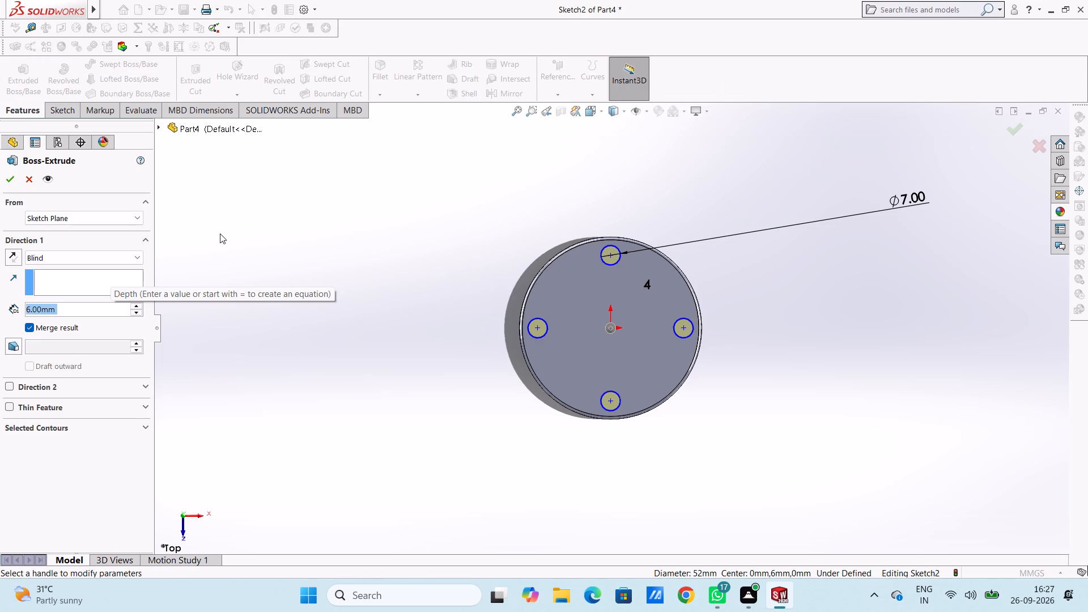
key("Escape")
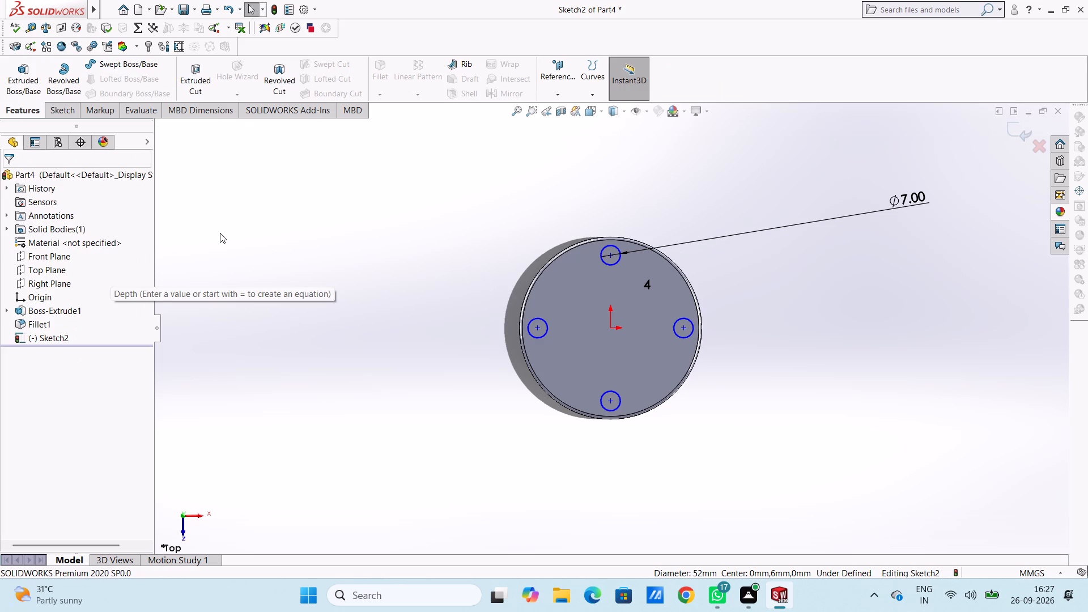
left_click(189, 78)
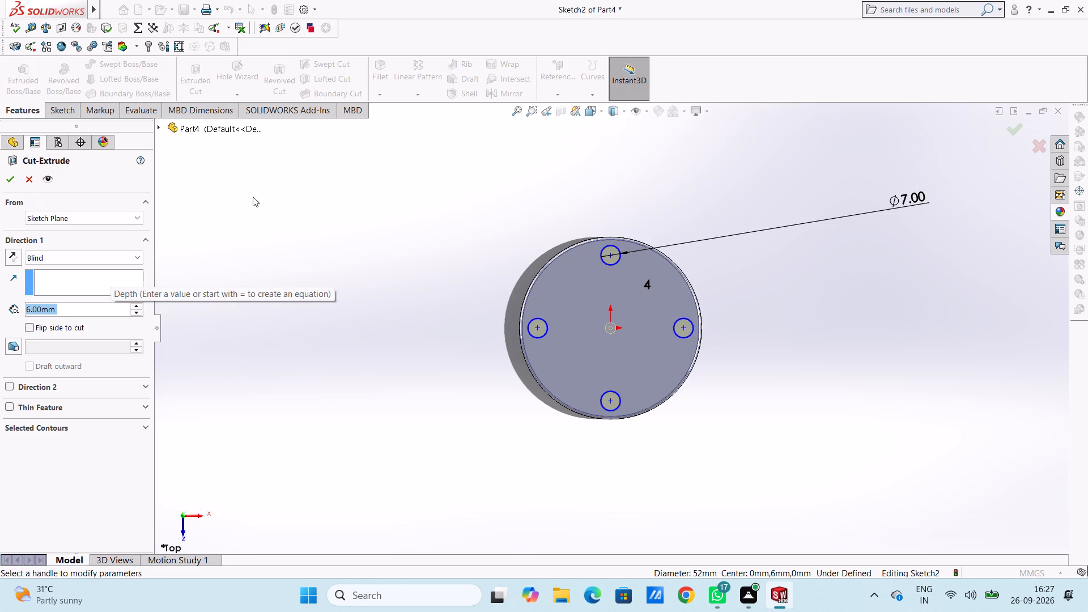
left_click(7, 180)
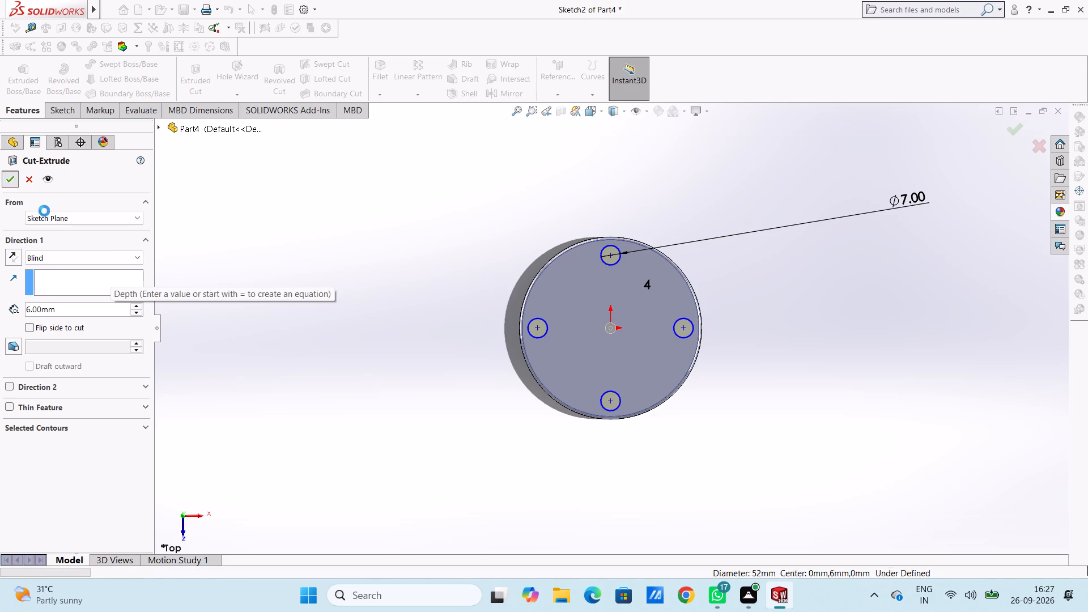
left_click(277, 275)
middle_click_drag(346, 241, 290, 233)
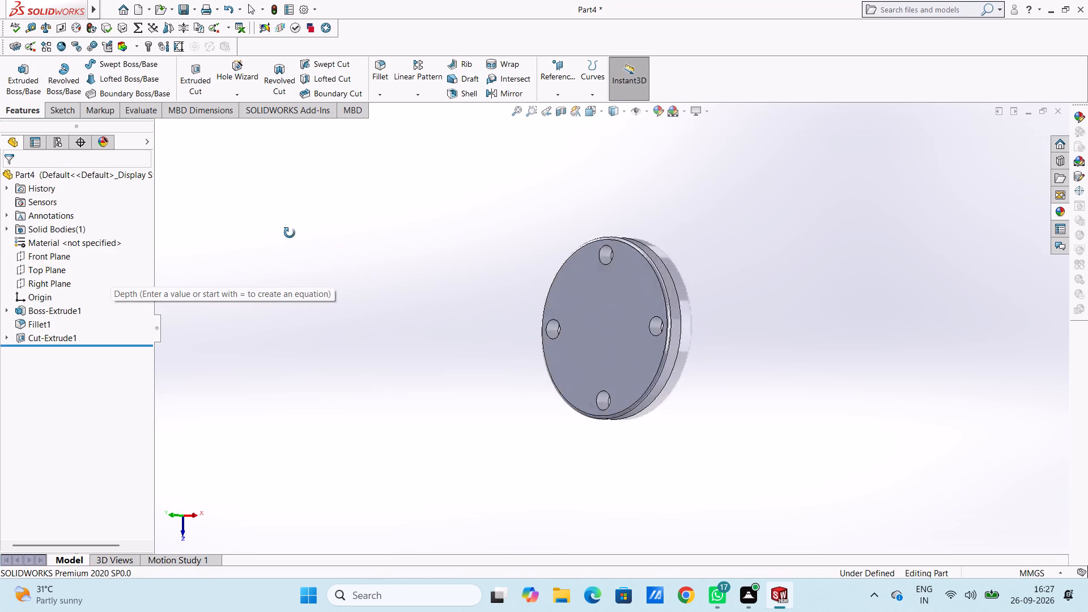
middle_click_drag(290, 233, 346, 215)
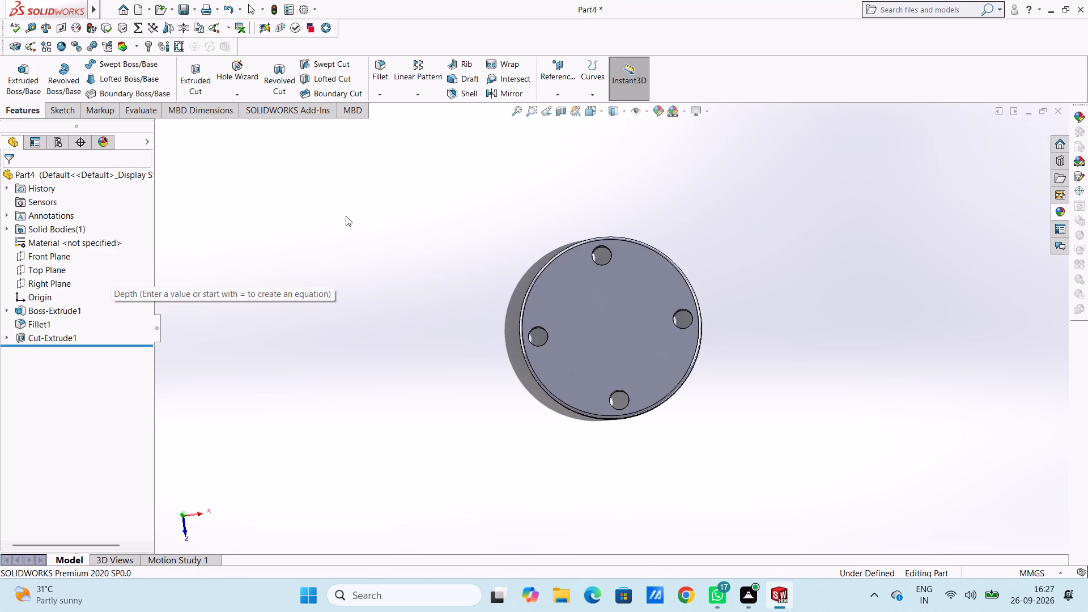
Start a sketch on the disc's top face and draw a 6.5 mm radius circle concentric with the uppermost hole.
key("ctrl+5")
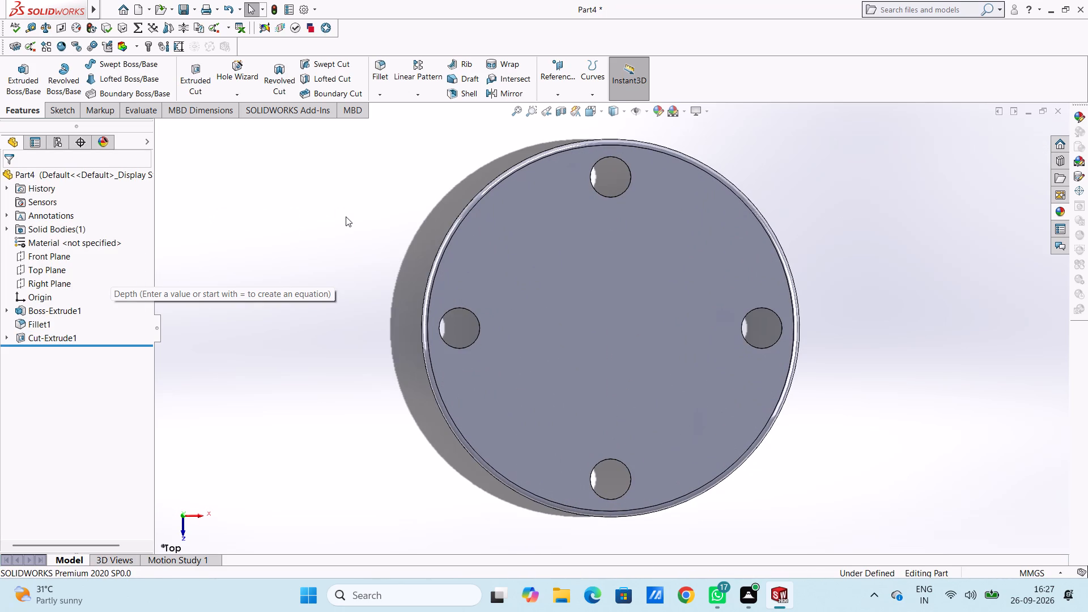
left_click(559, 250)
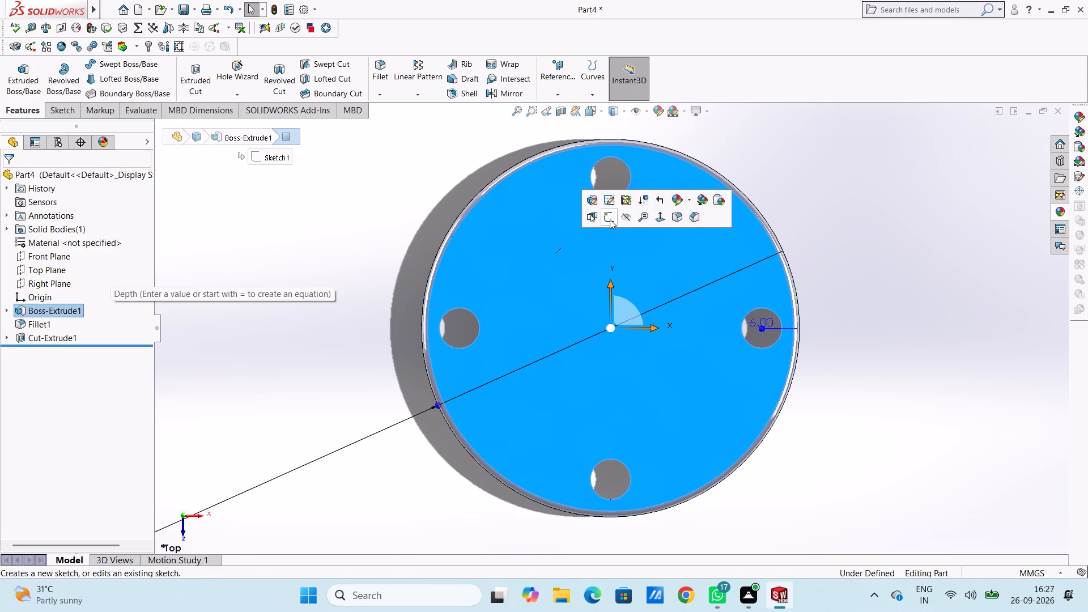
left_click(610, 219)
left_click(354, 212)
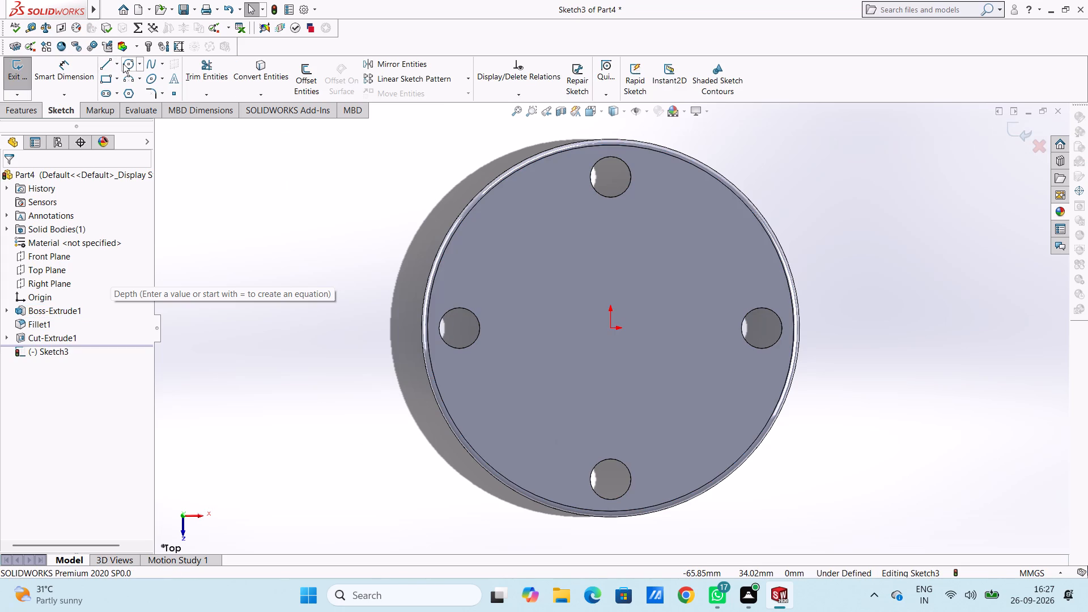
left_click(124, 62)
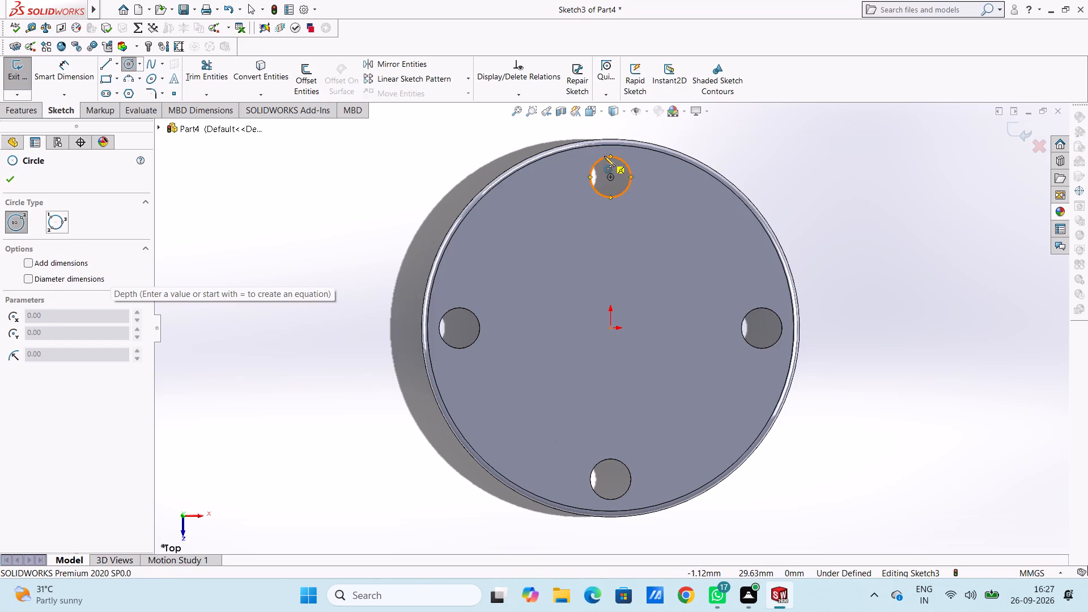
left_click(609, 176)
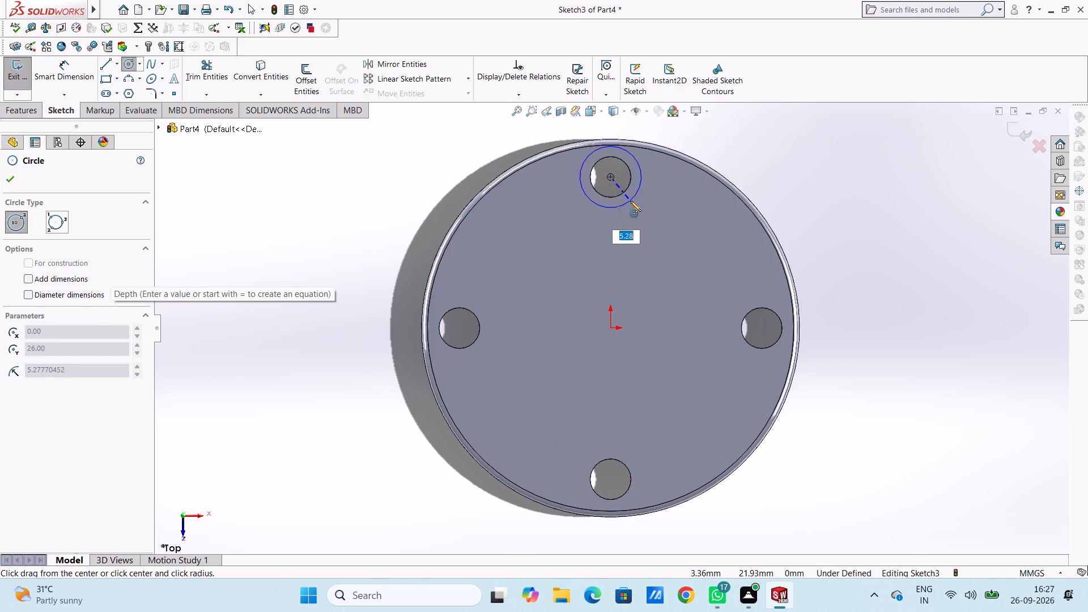
type("6.5")
key("Return")
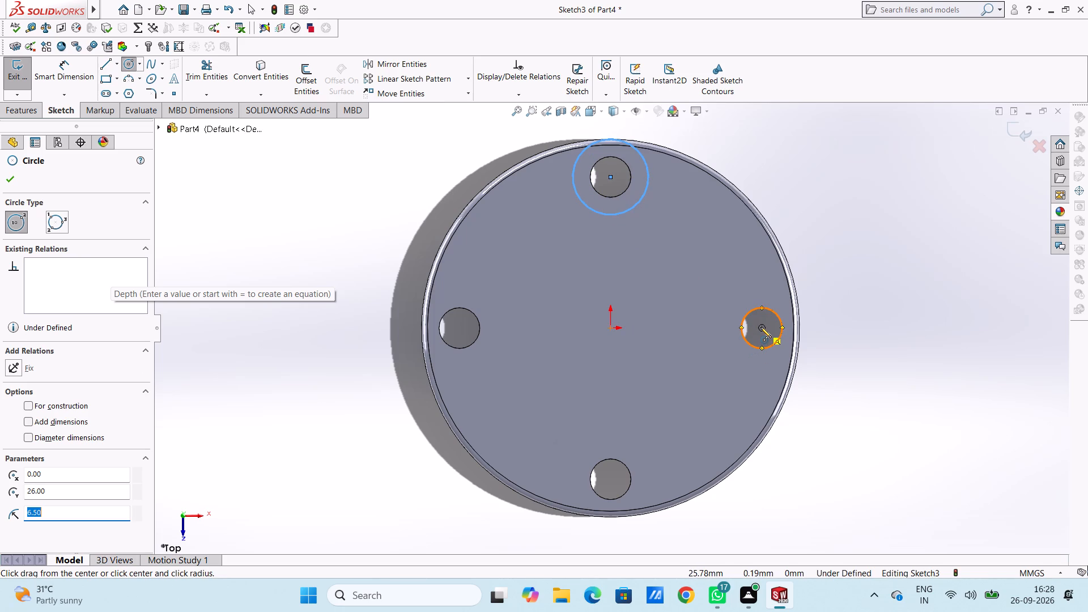
Draw 6.5 mm radius circles centred on the three remaining holes.
left_click(762, 327)
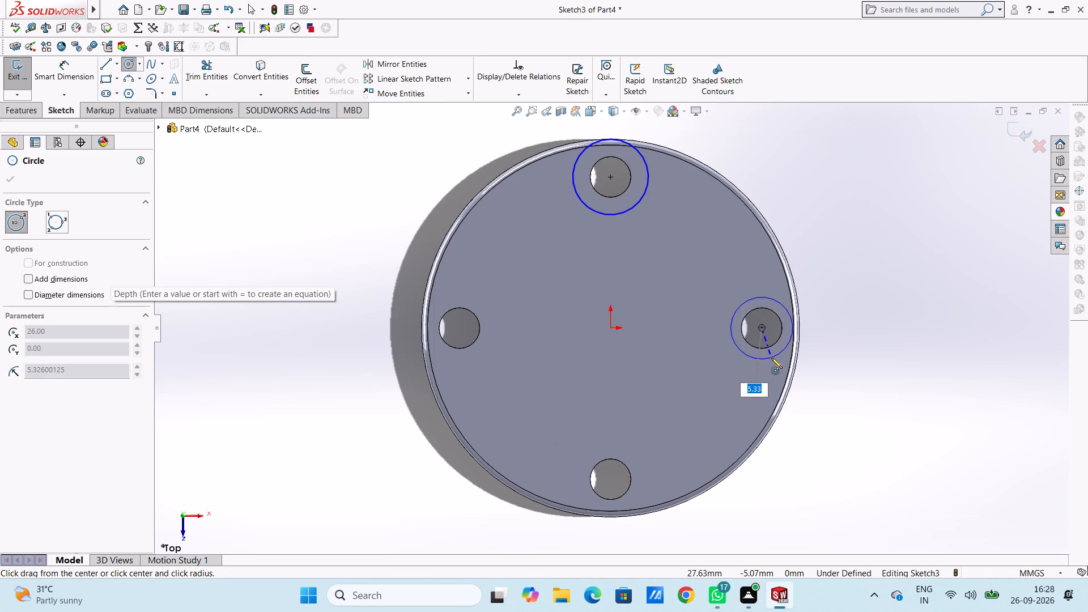
type("6.5")
key("Return")
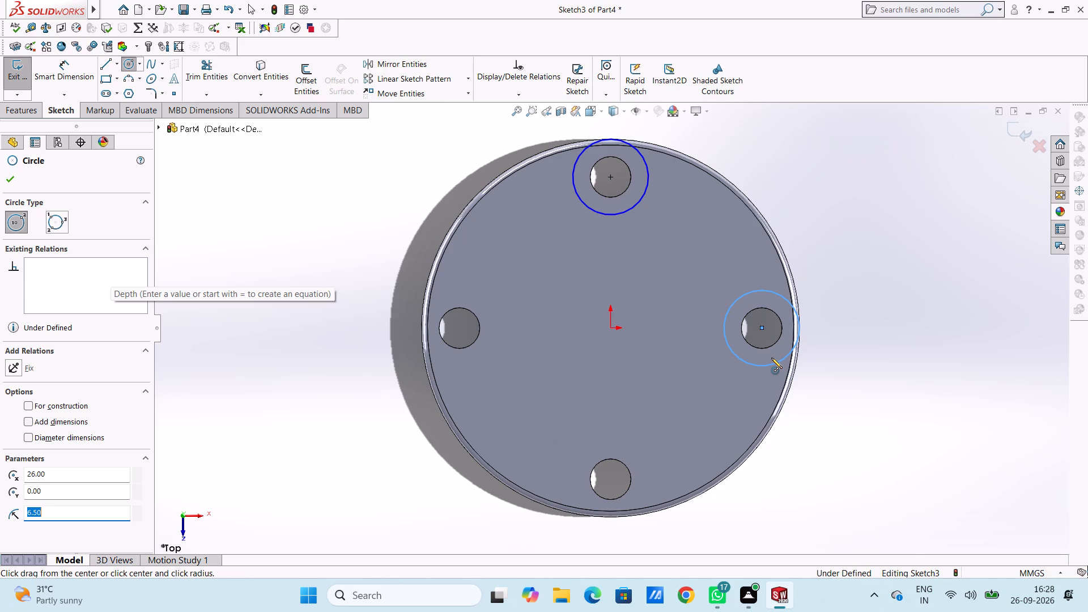
left_click(458, 328)
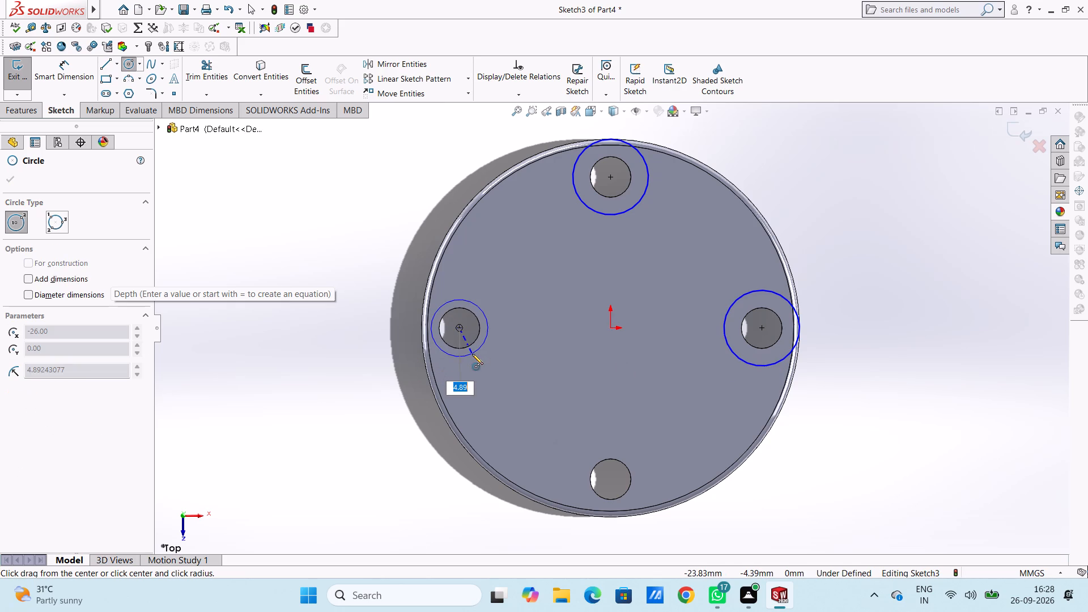
type("6.5")
key("Return")
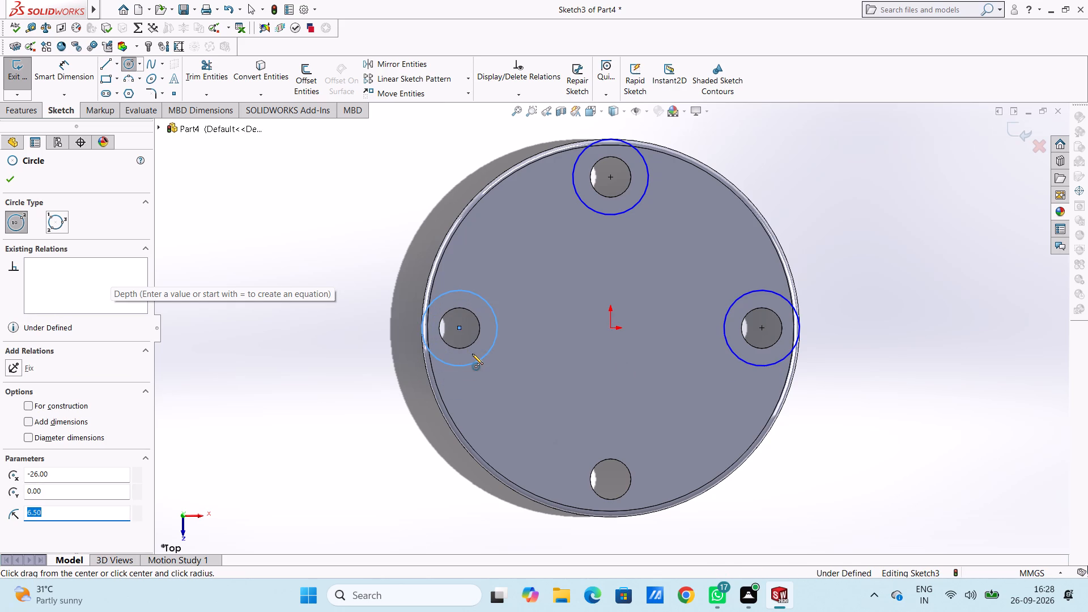
left_click(609, 478)
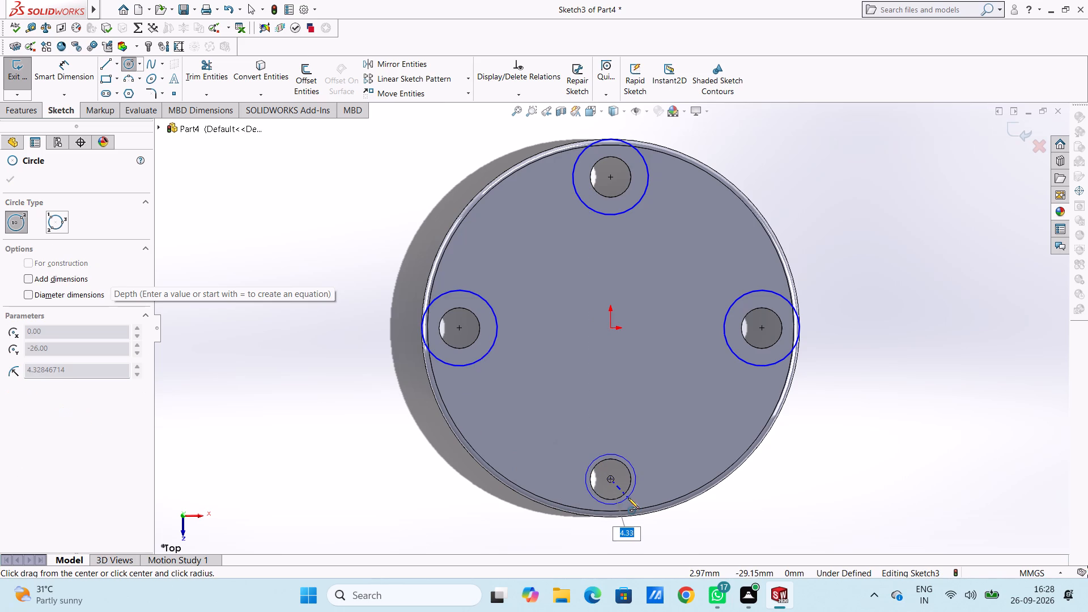
type("6.5")
key("Return")
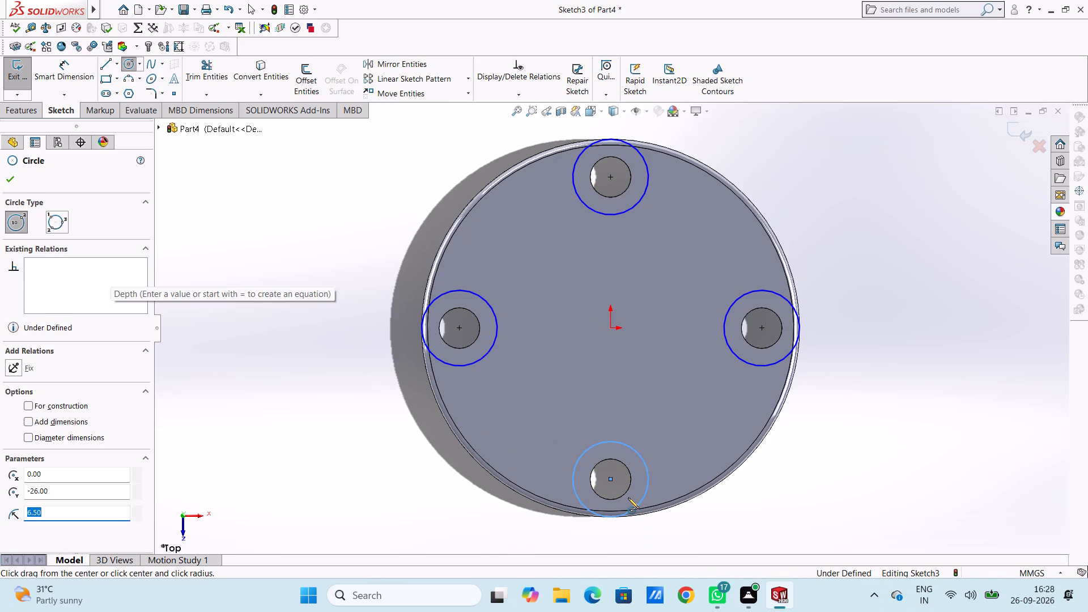
key("Escape")
key("Escape")
key("Escape")
Add 13 mm diameter dimensions to the sketched circles around the disc's uppermost and rightmost holes.
scroll(628, 498, "up", 4)
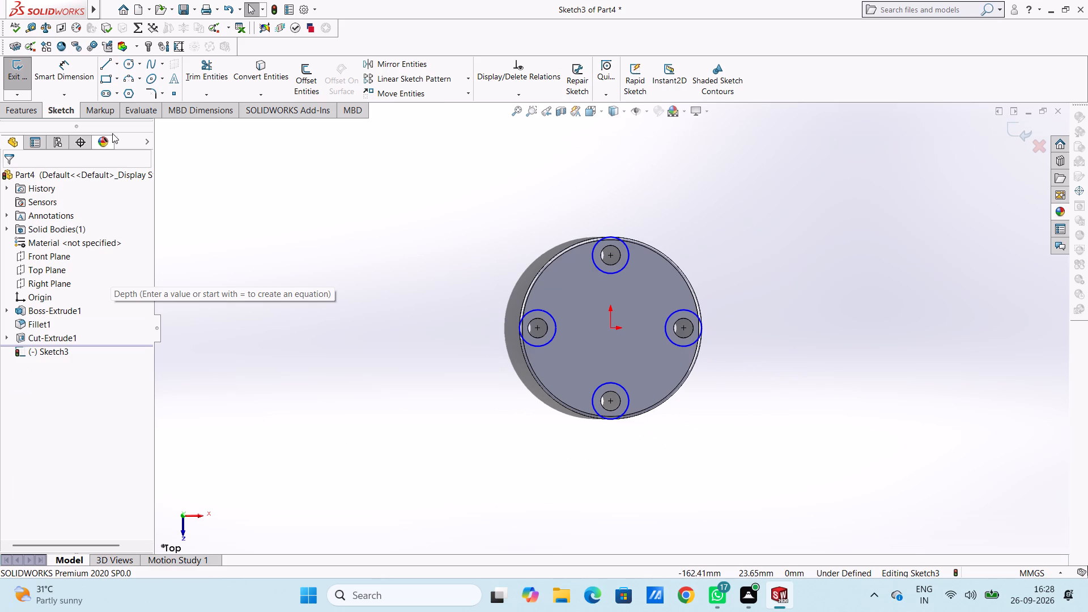
left_click(90, 81)
left_click(597, 262)
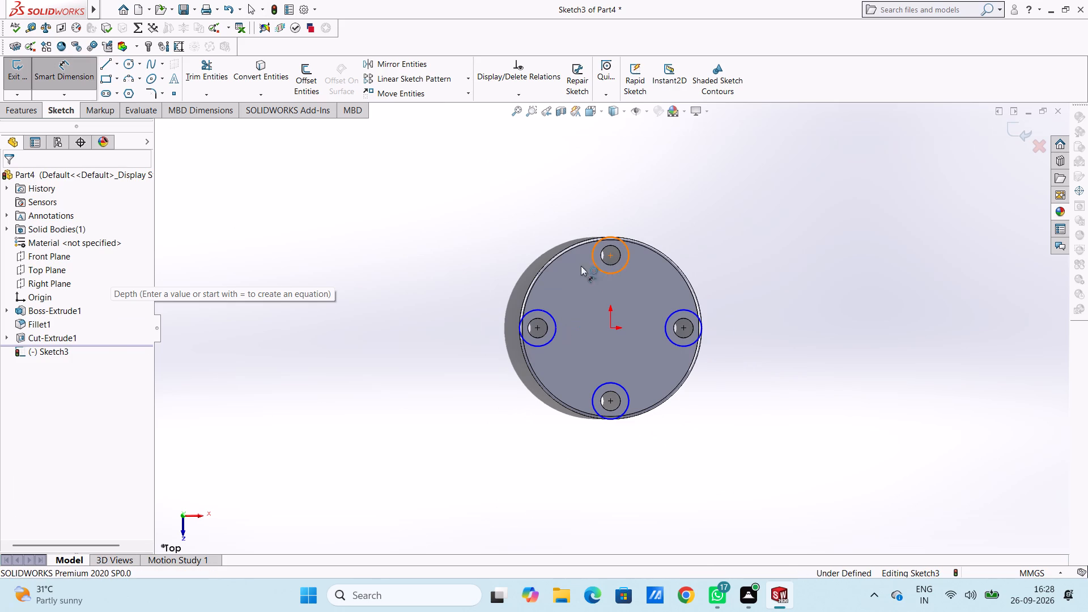
left_click(414, 294)
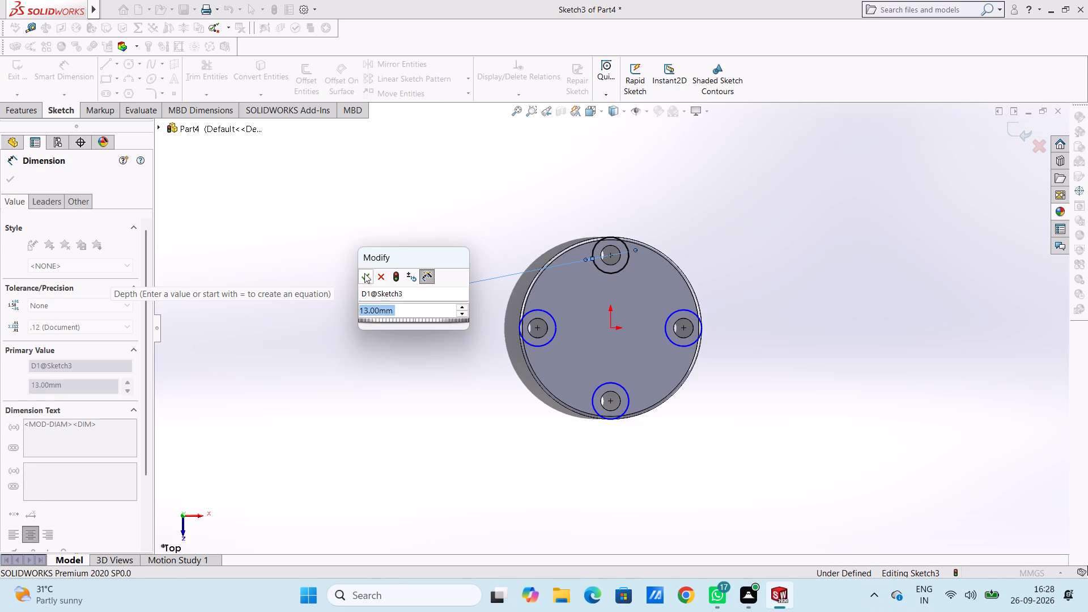
left_click(364, 273)
left_click(343, 238)
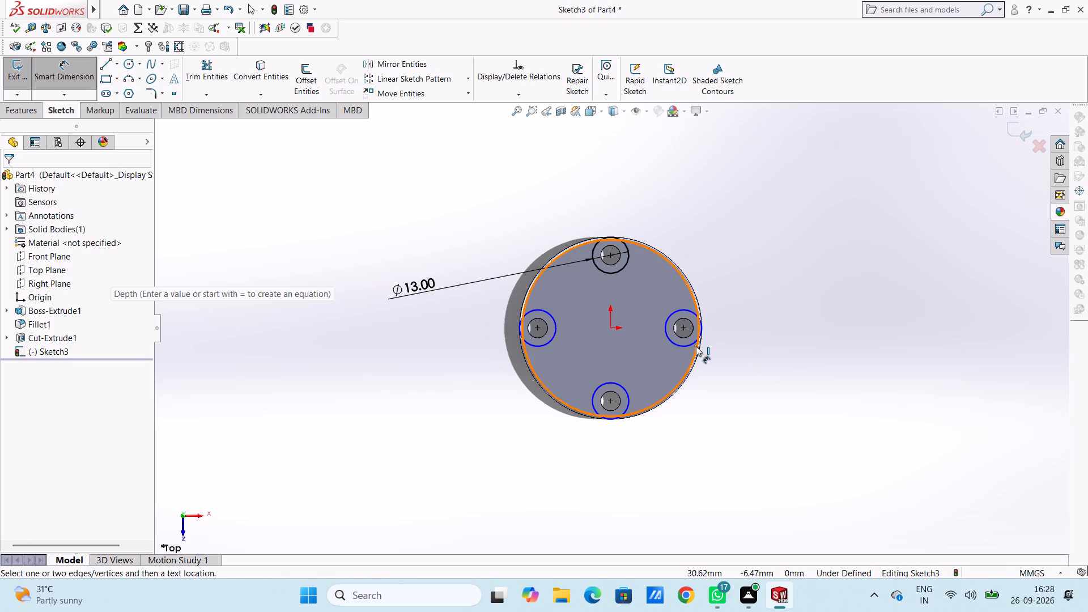
left_click(691, 345)
left_click(848, 432)
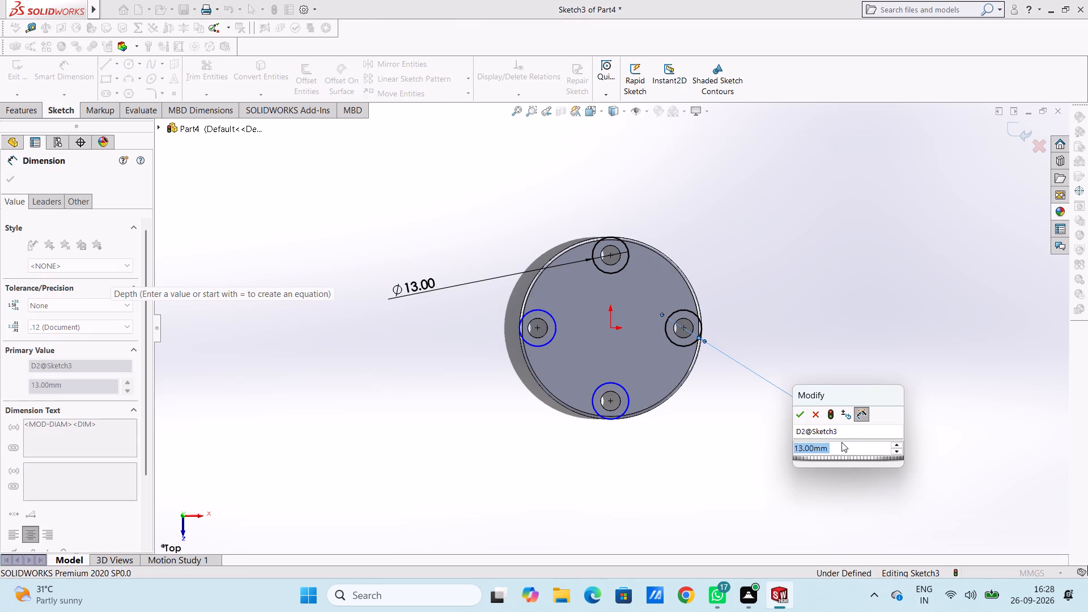
left_click(792, 411)
left_click(797, 414)
left_click(765, 447)
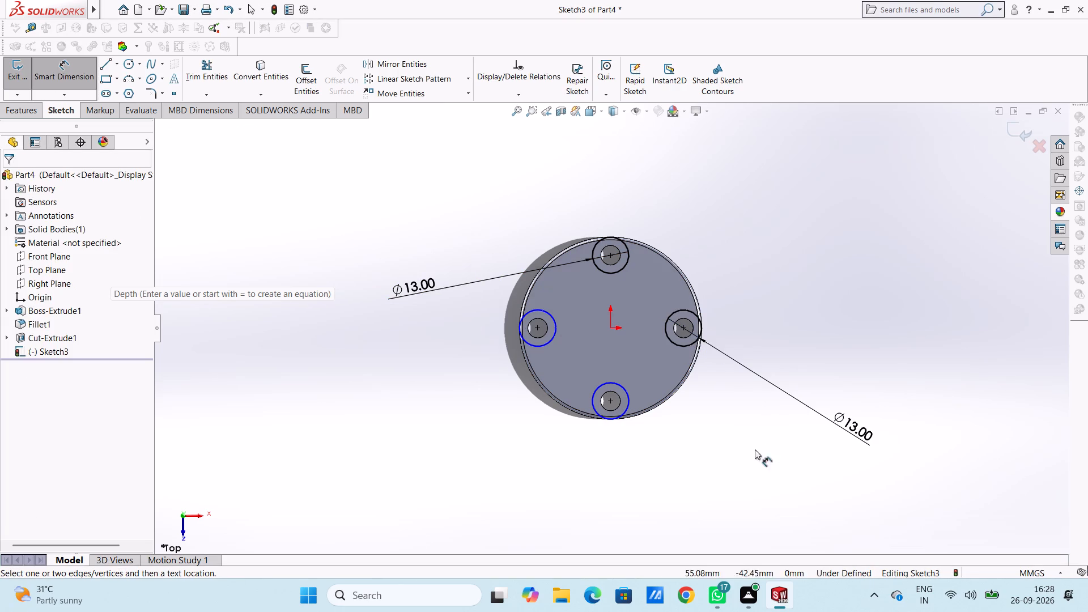
Add 13 mm diameter dimensions to the sketched circles around the disc's lowest and leftmost holes.
left_click(626, 405)
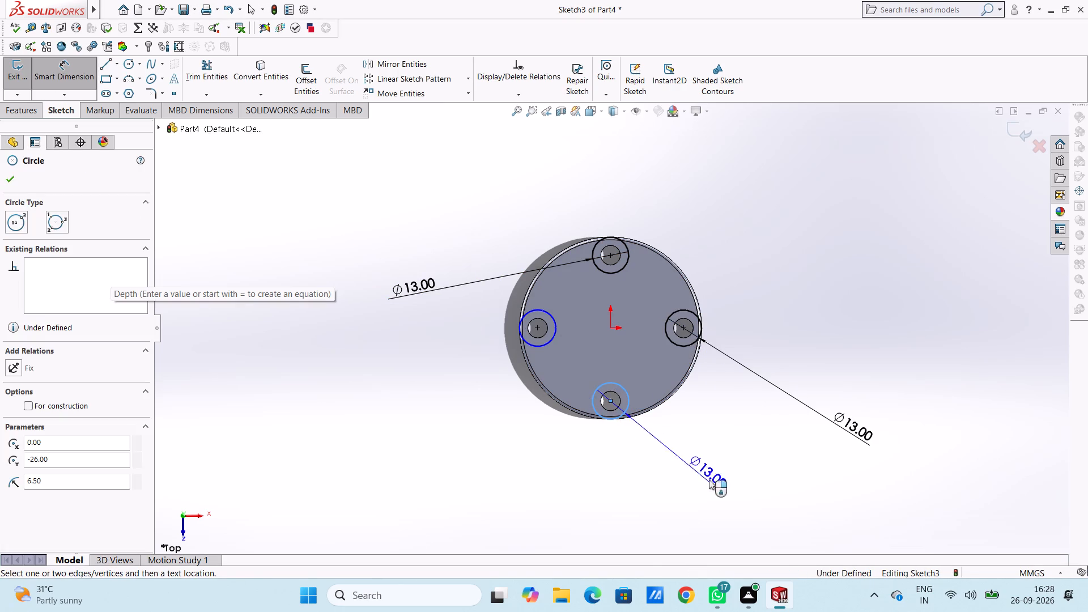
left_click(736, 489)
left_click(690, 471)
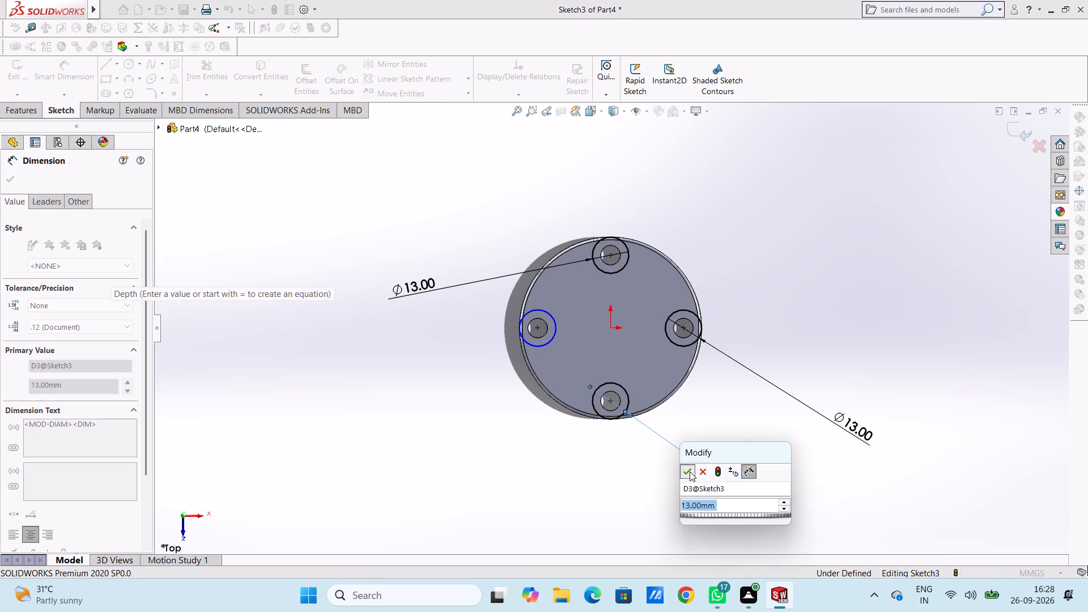
left_click(627, 474)
left_click_drag(550, 343, 550, 342)
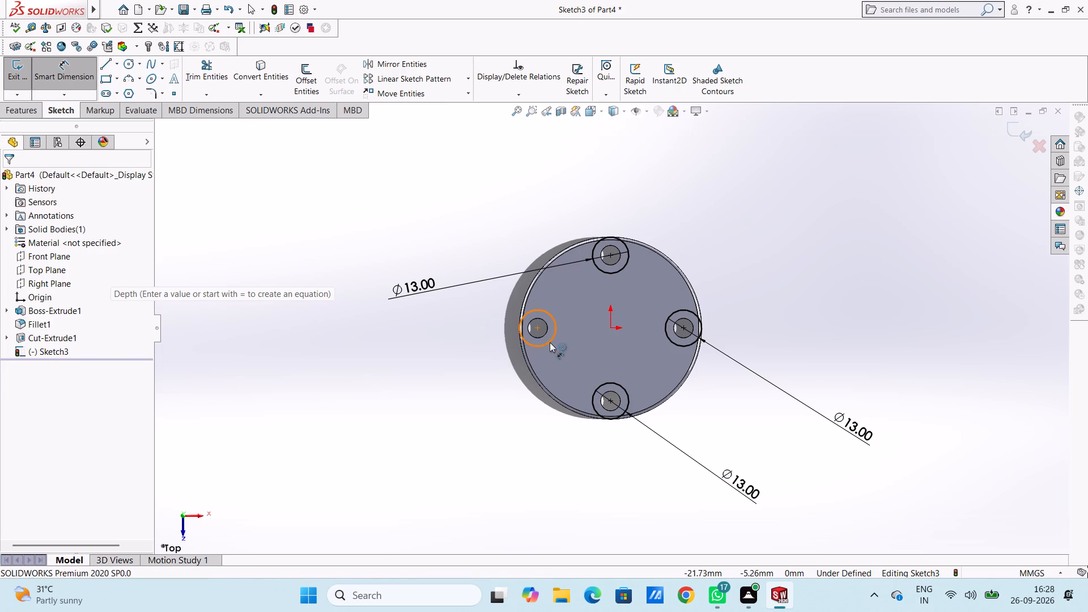
left_click_drag(550, 342, 535, 354)
left_click(397, 449)
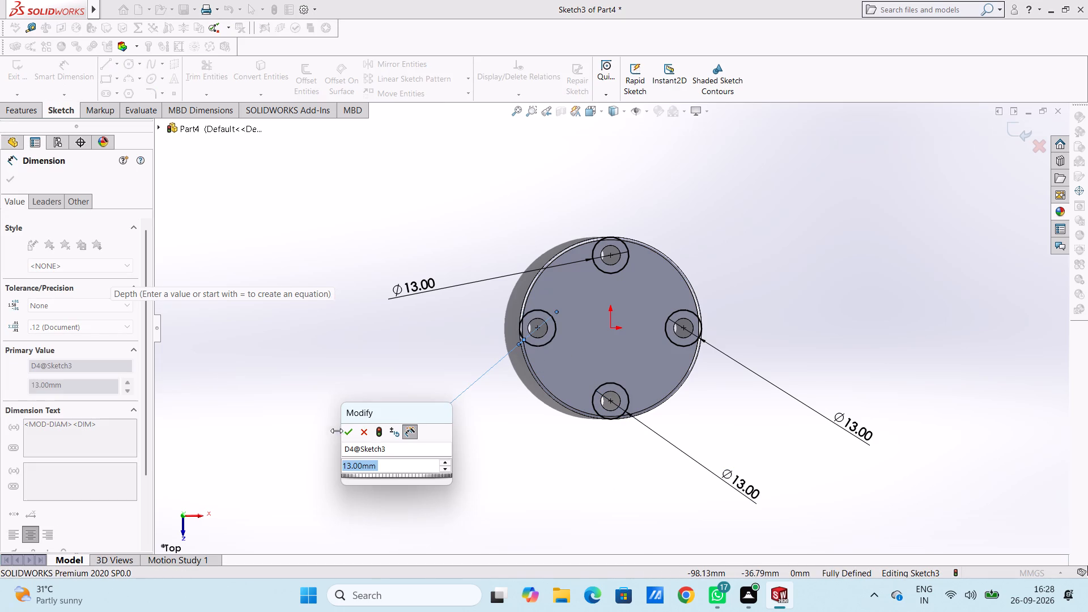
left_click(341, 432)
left_click(344, 432)
left_click(327, 402)
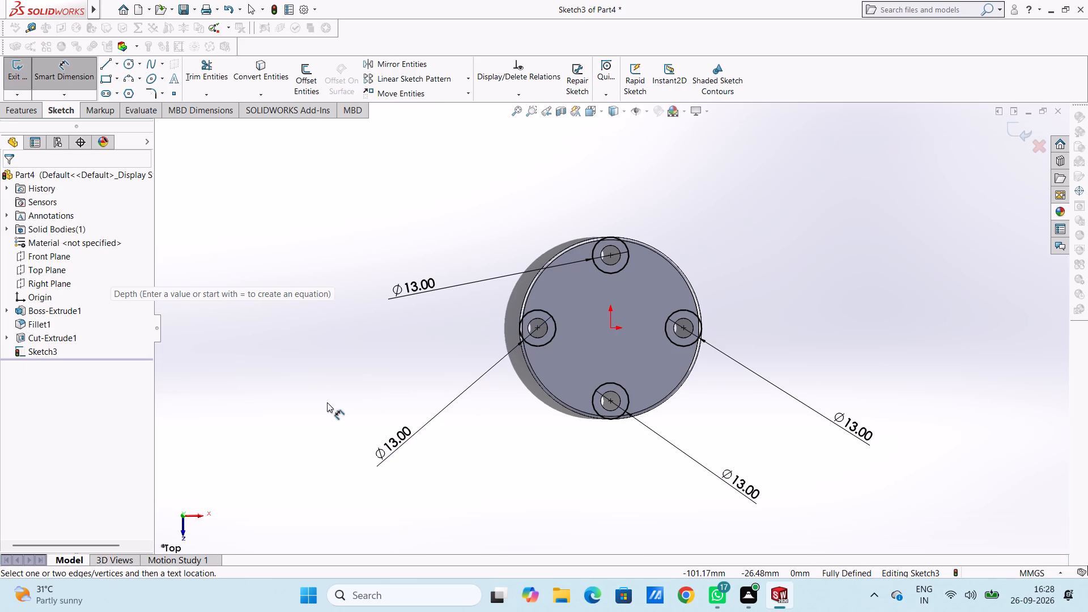
key("Escape")
key("Escape")
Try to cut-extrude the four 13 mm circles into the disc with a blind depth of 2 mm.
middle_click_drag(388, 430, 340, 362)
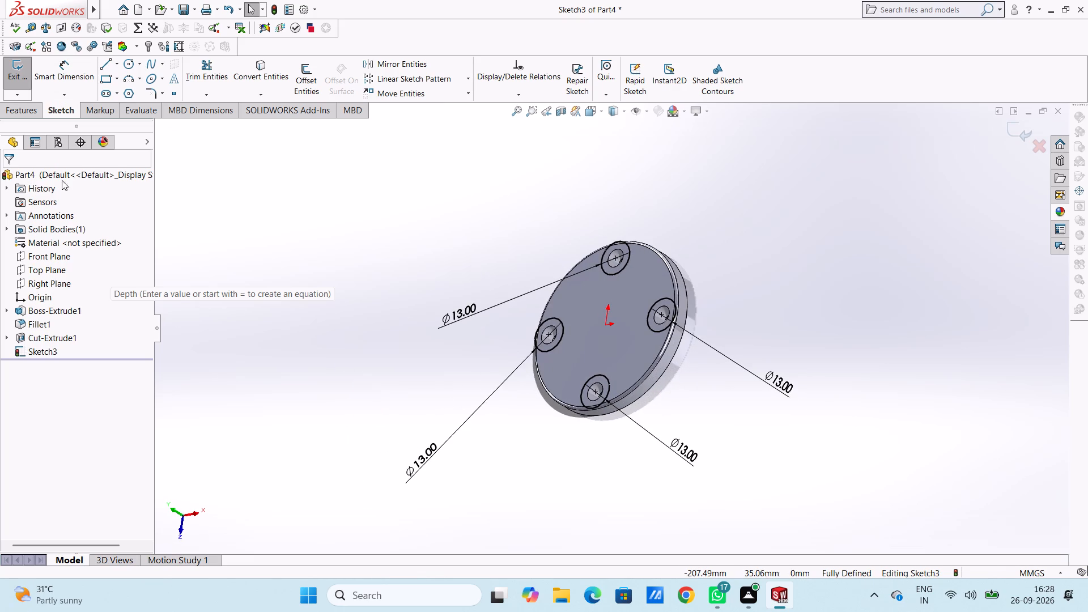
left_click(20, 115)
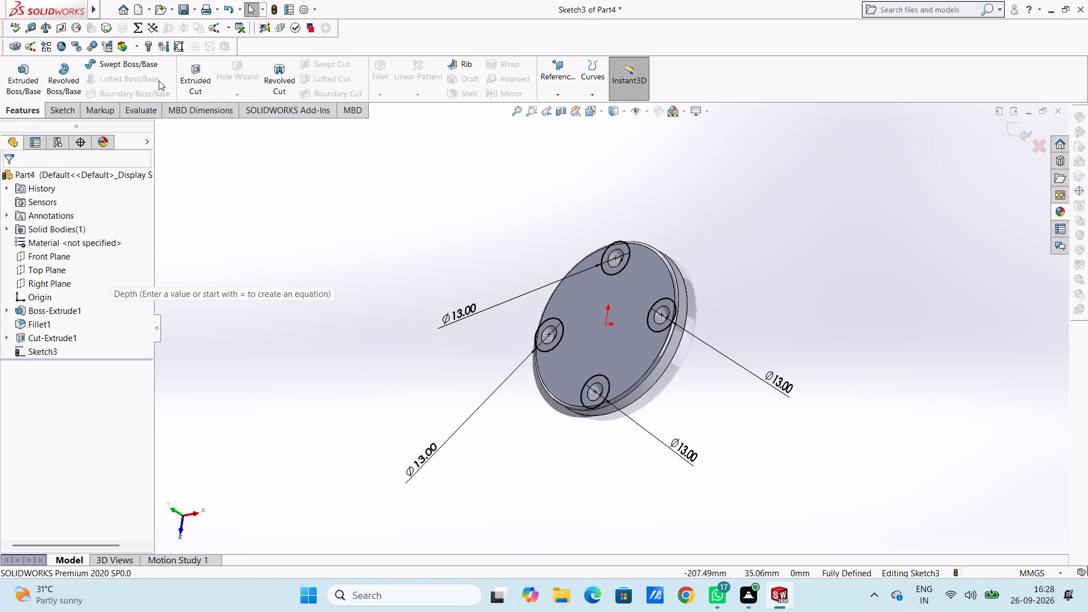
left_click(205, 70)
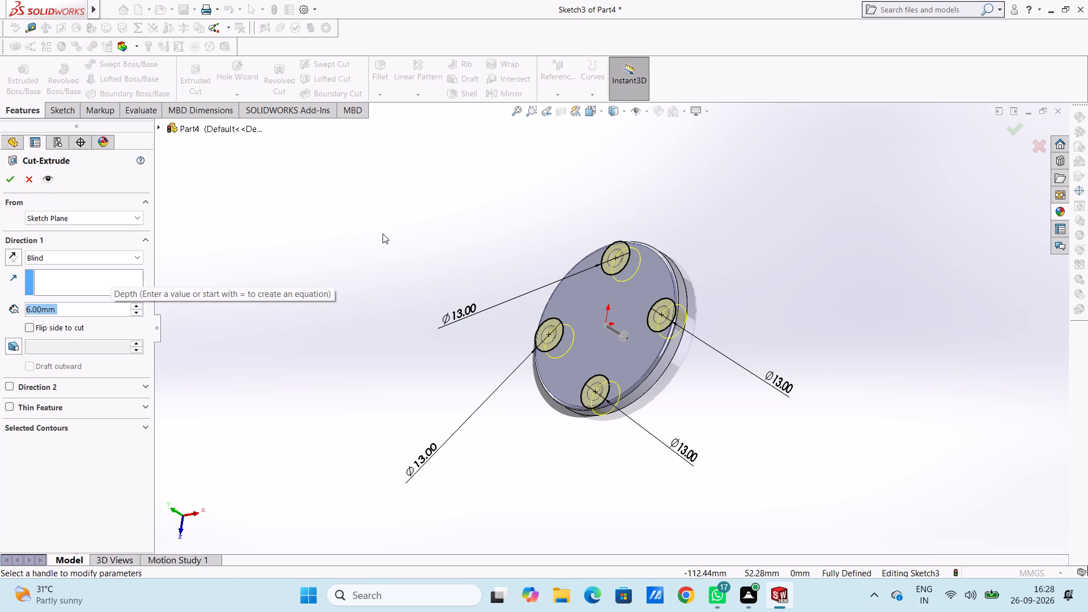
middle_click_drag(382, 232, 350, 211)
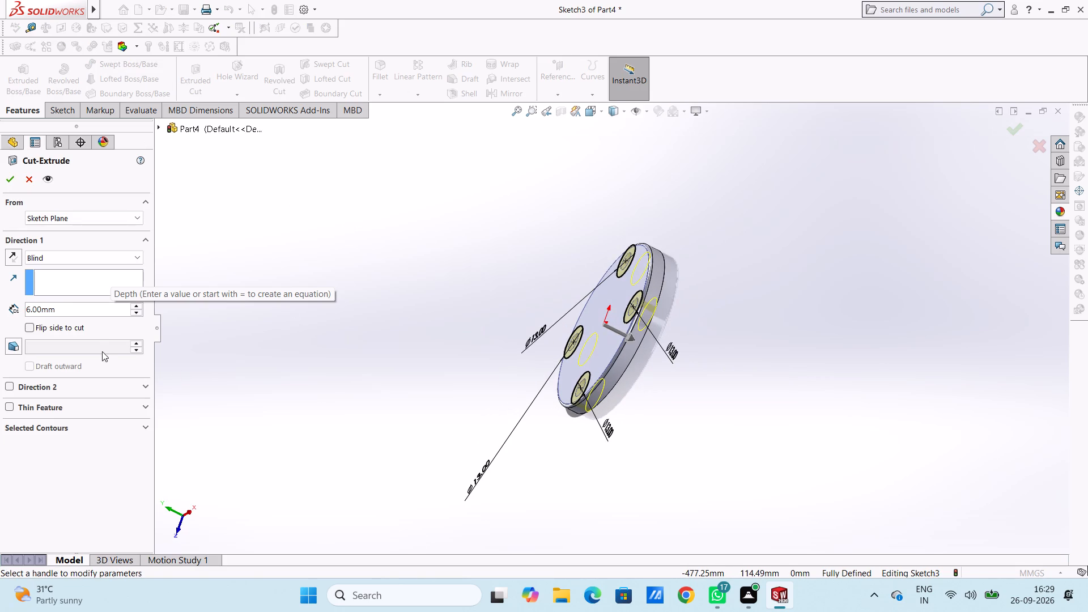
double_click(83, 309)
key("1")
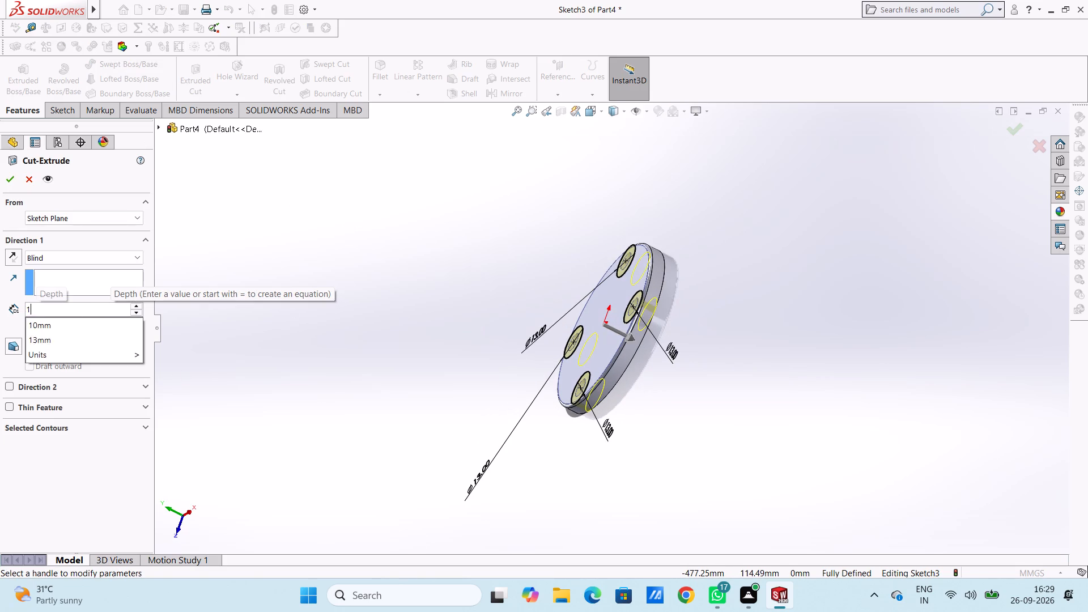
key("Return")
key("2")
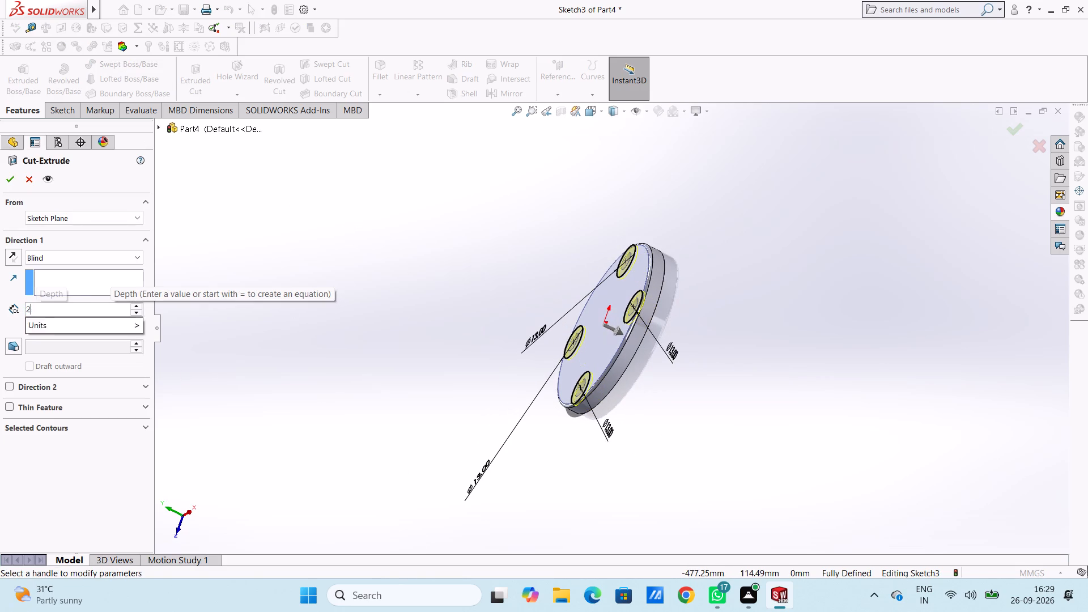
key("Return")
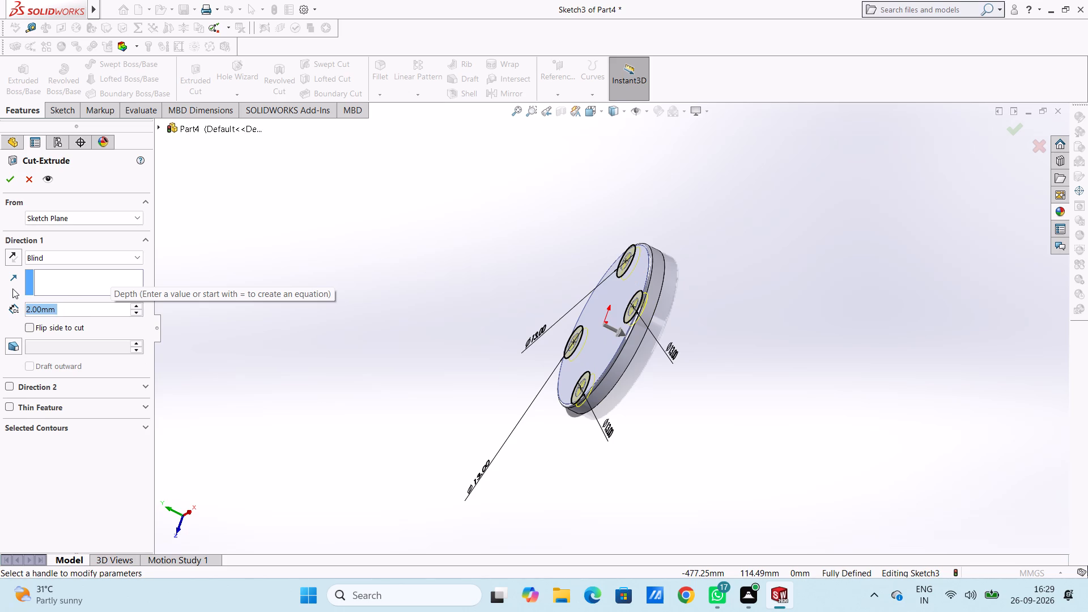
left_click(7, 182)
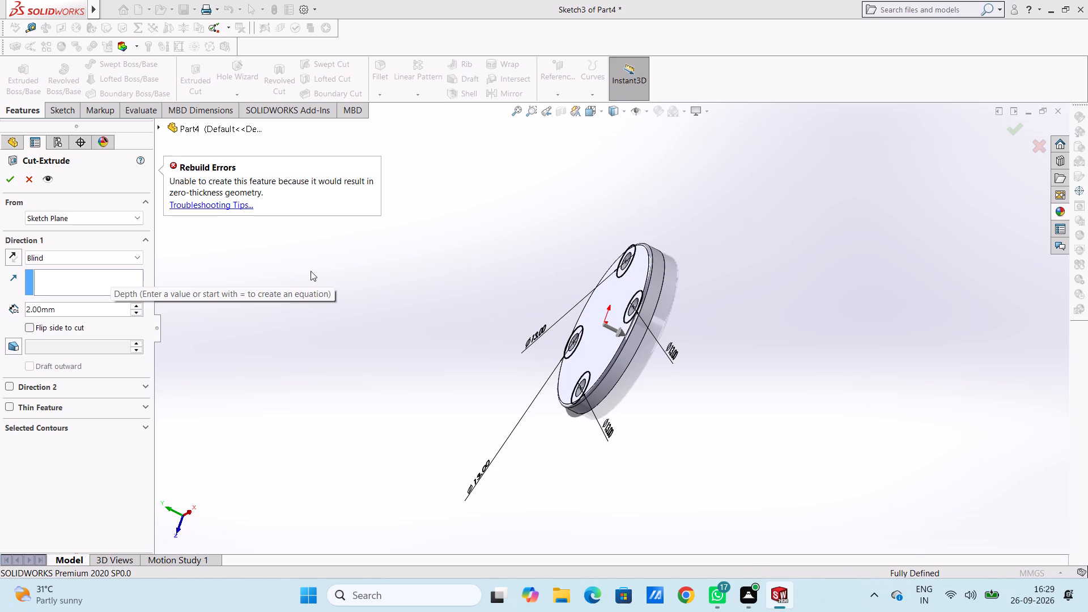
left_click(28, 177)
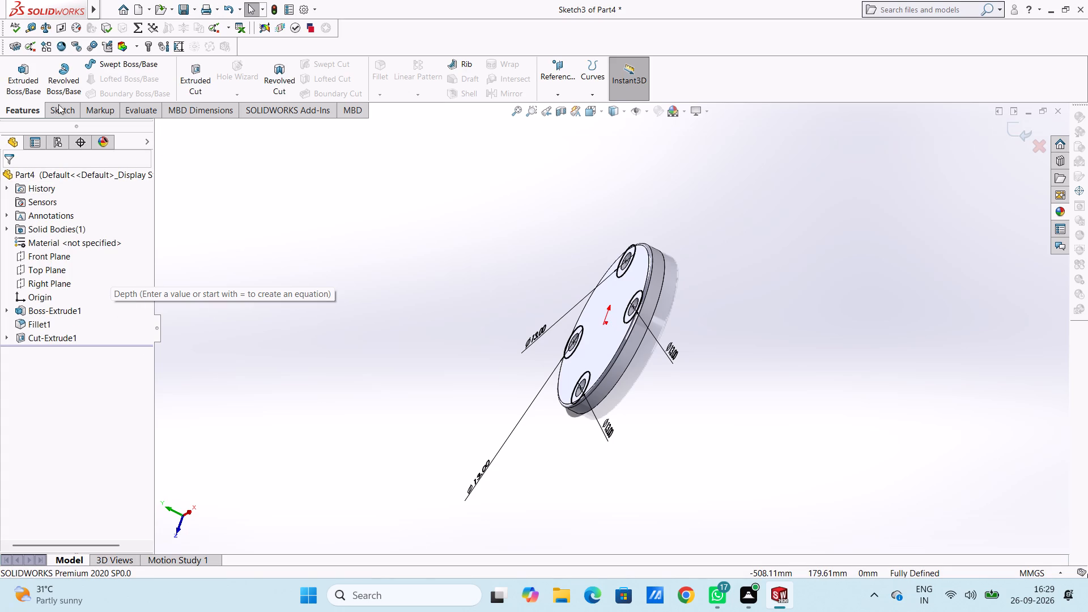
Cut-extrude the four 13 mm circles into the disc with a blind depth of 1 mm.
left_click(192, 74)
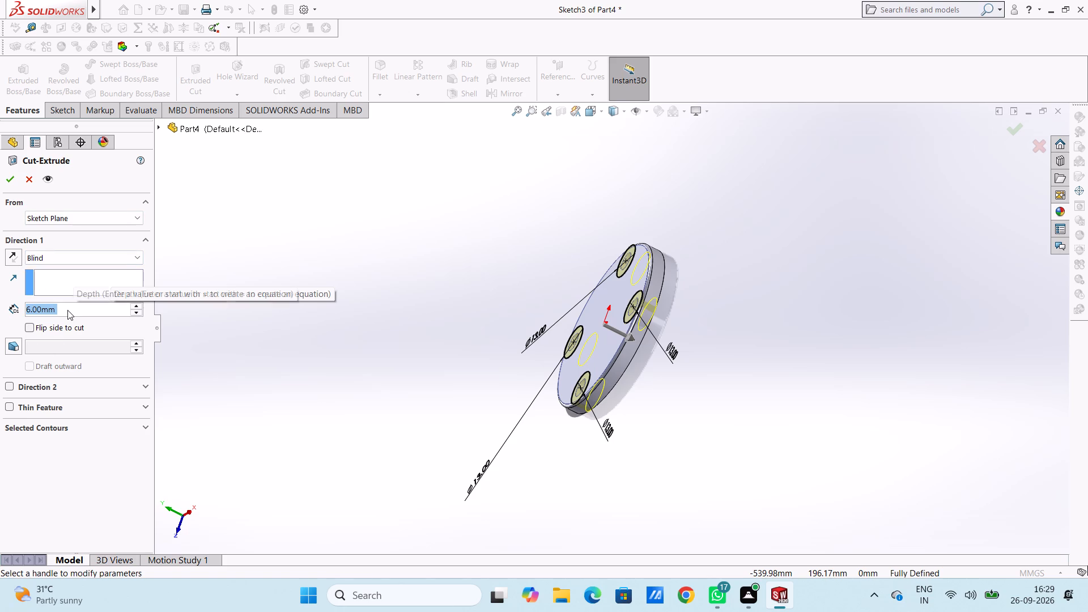
key("1")
key("Return")
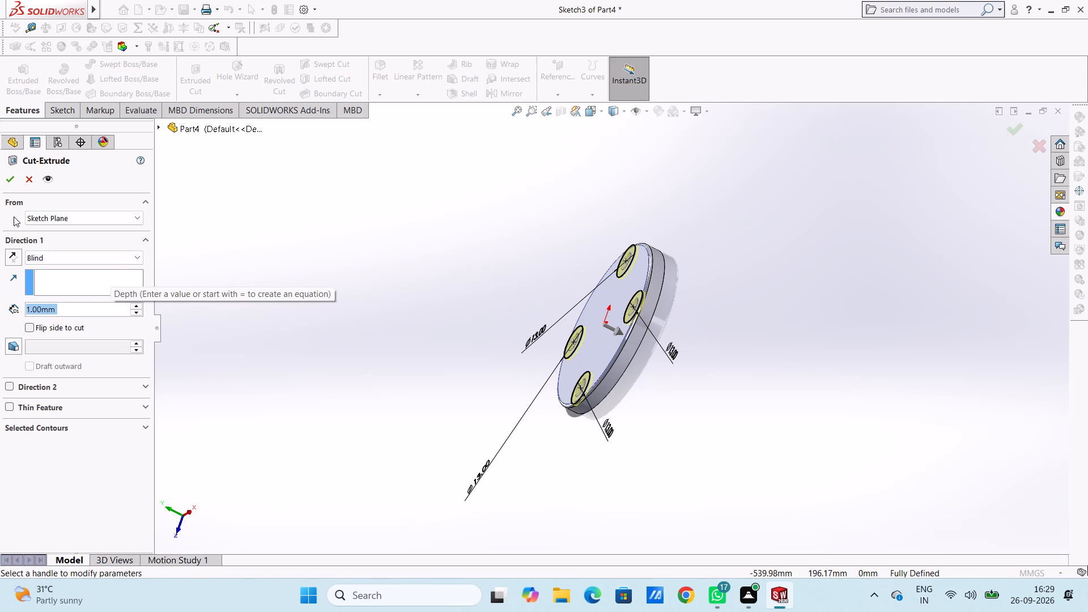
left_click(6, 180)
left_click(285, 239)
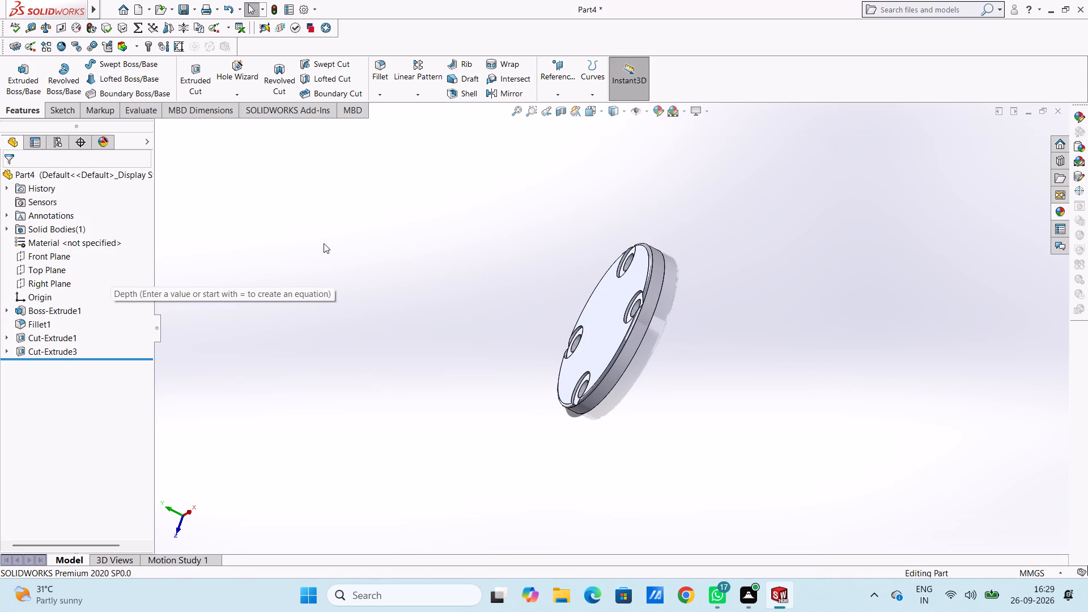
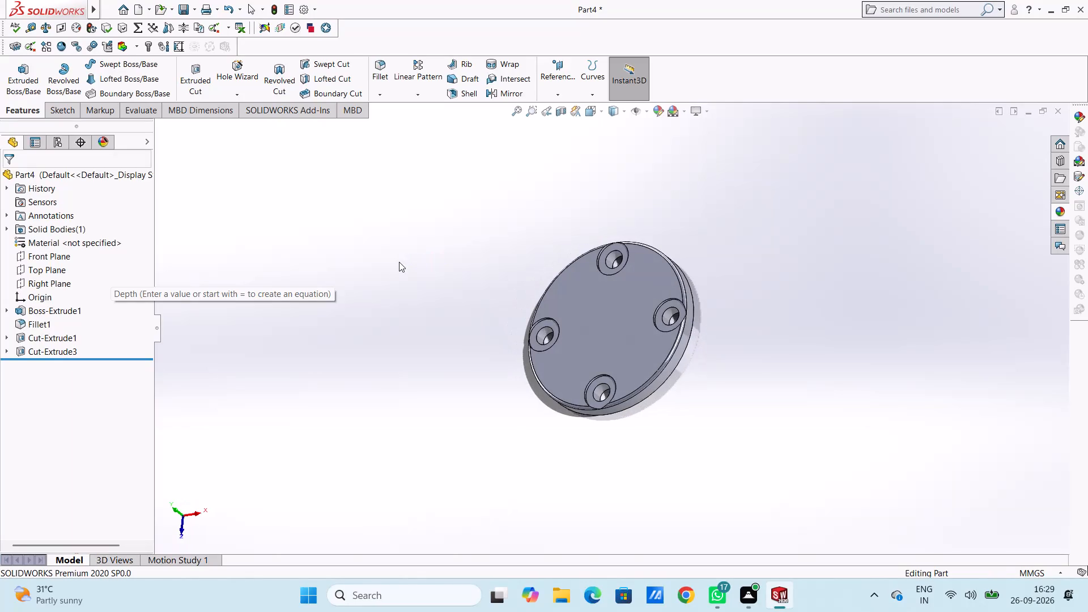
Examine the disc's four counterbored holes and its rim from several viewing angles.
key("ctrl+7")
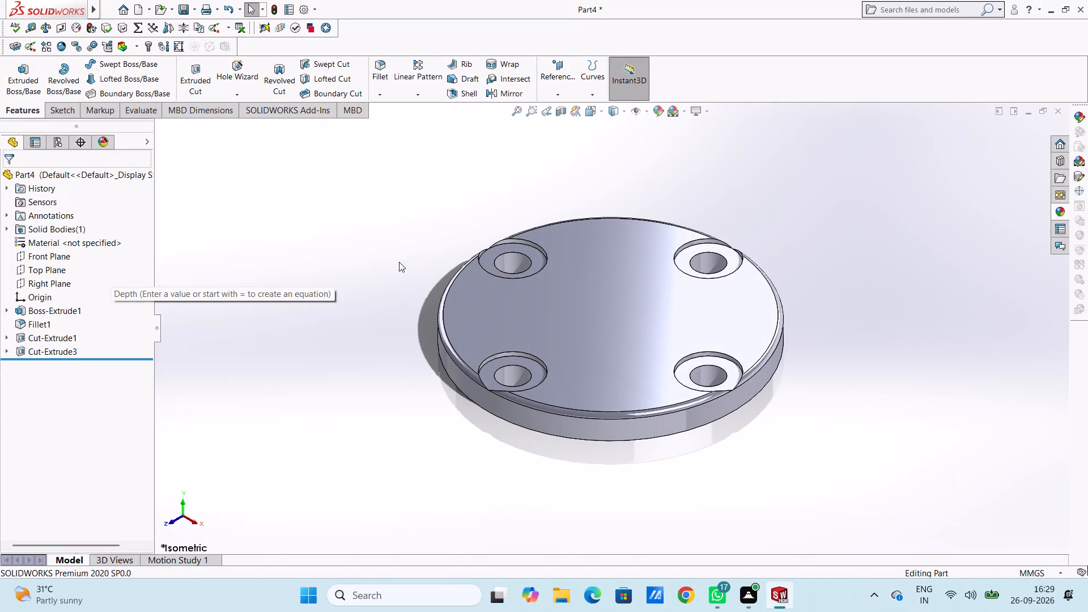
scroll(442, 288, "up", 3)
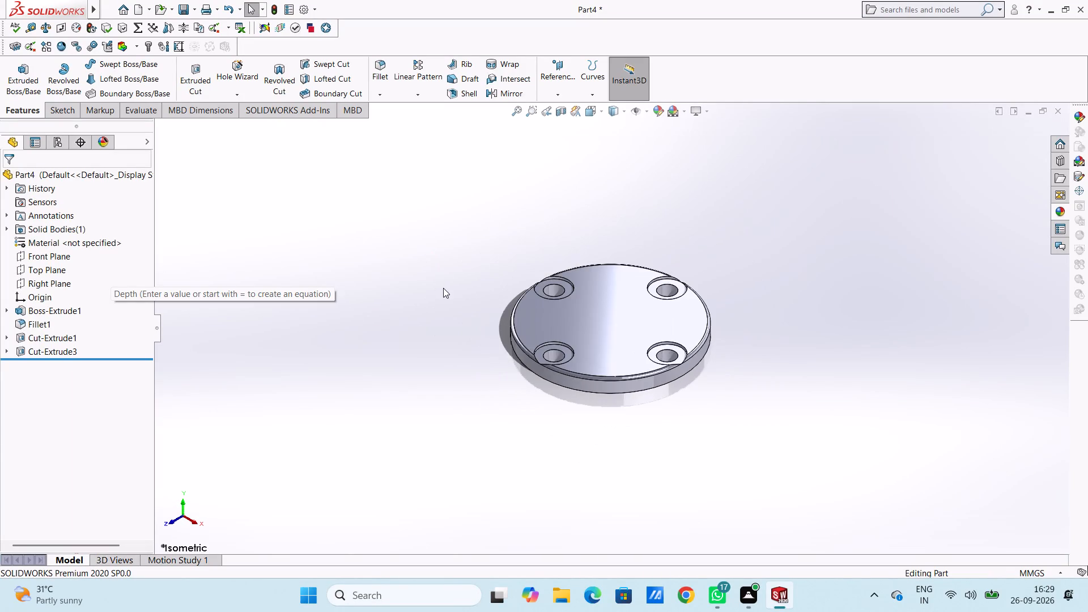
middle_click_drag(458, 272, 488, 270)
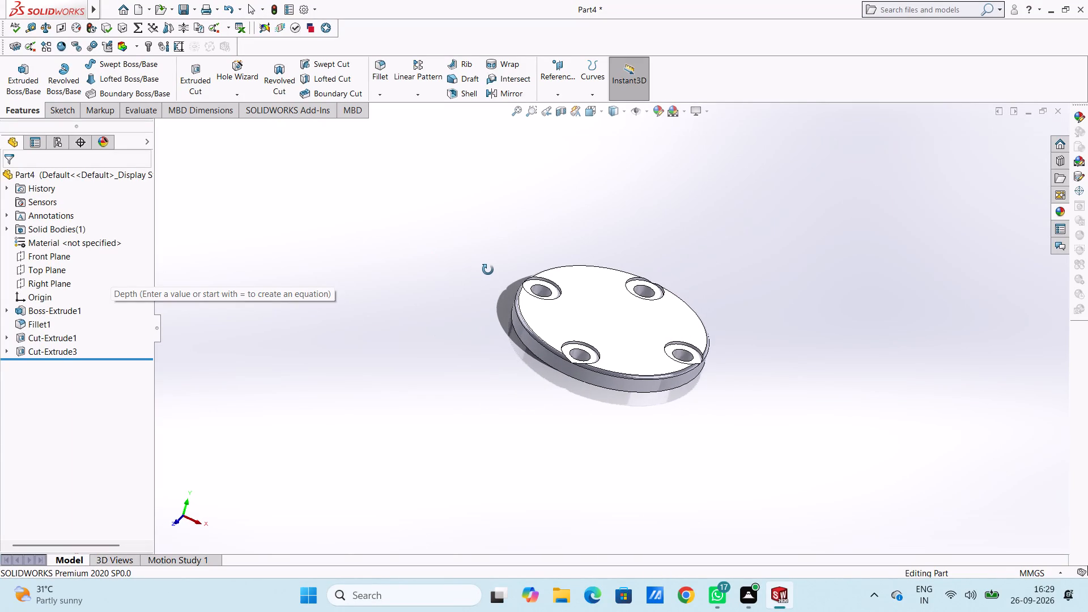
middle_click_drag(488, 270, 494, 273)
scroll(488, 270, "down", 1)
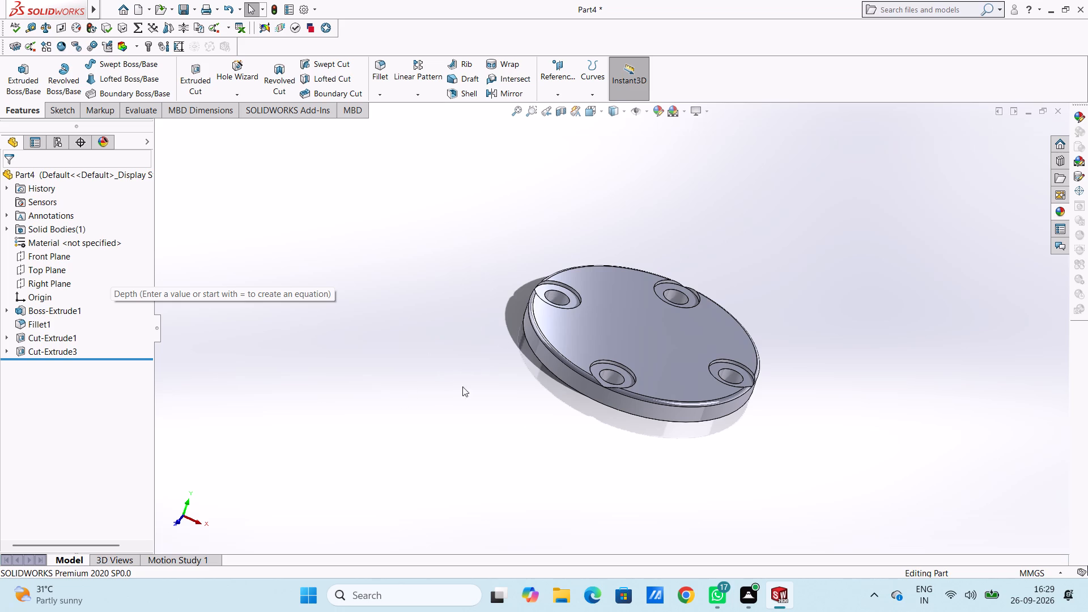
middle_click_drag(694, 236, 590, 282)
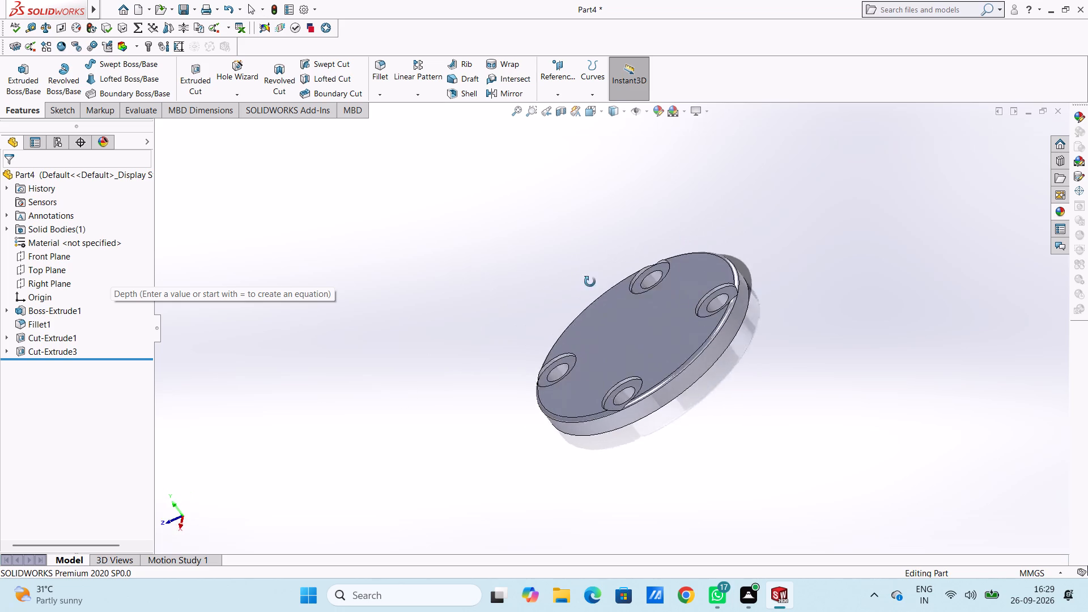
middle_click_drag(590, 282, 601, 287)
middle_click_drag(492, 286, 569, 277)
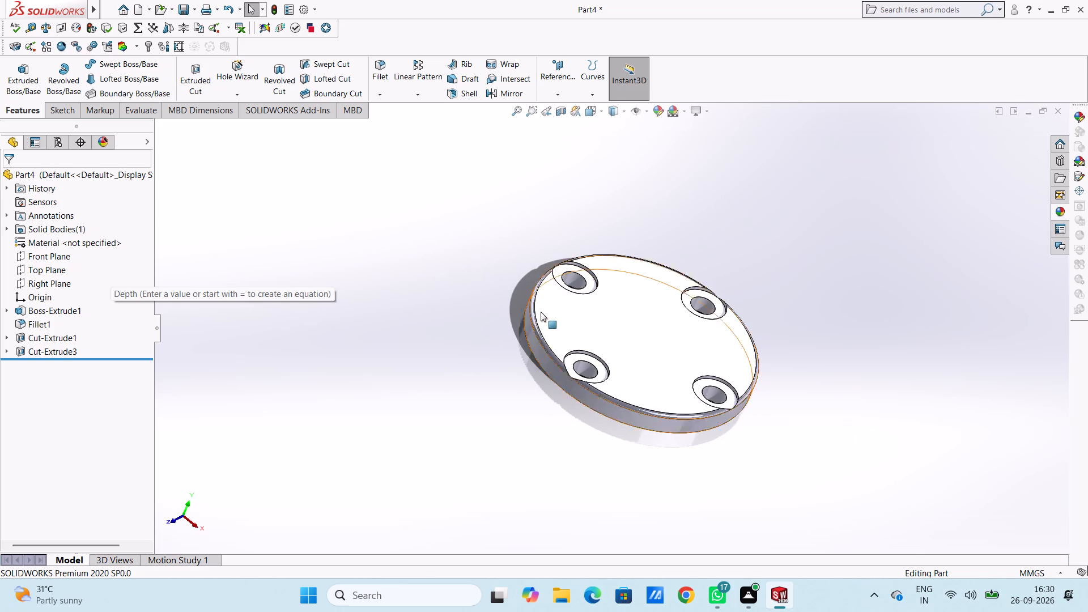
middle_click_drag(511, 245, 418, 296)
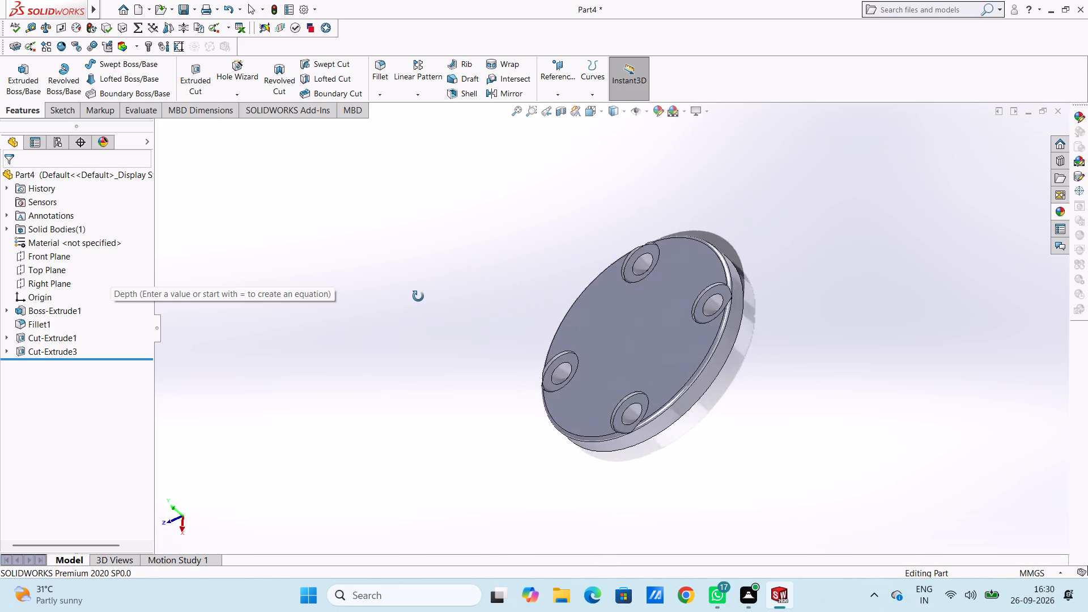
middle_click_drag(418, 296, 441, 292)
middle_click_drag(579, 248, 499, 250)
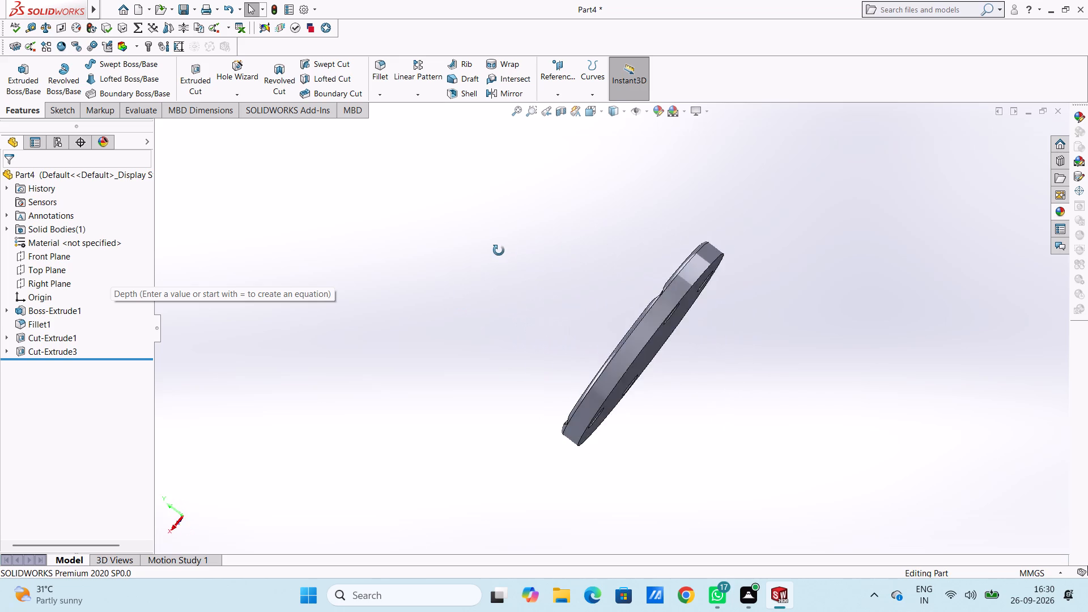
middle_click_drag(499, 250, 554, 279)
middle_click_drag(533, 260, 501, 275)
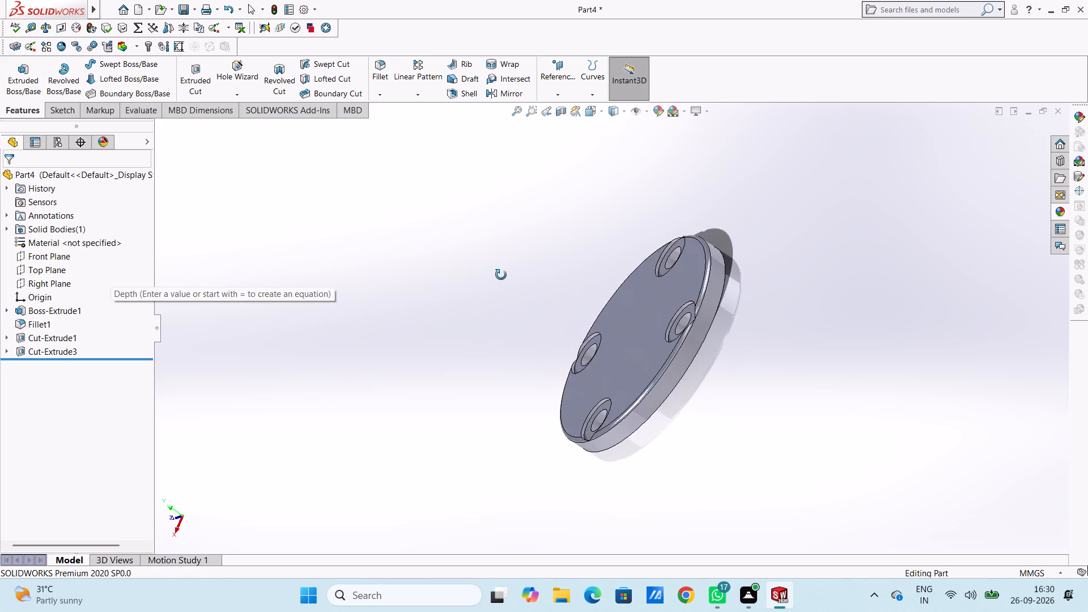
middle_click_drag(501, 275, 571, 286)
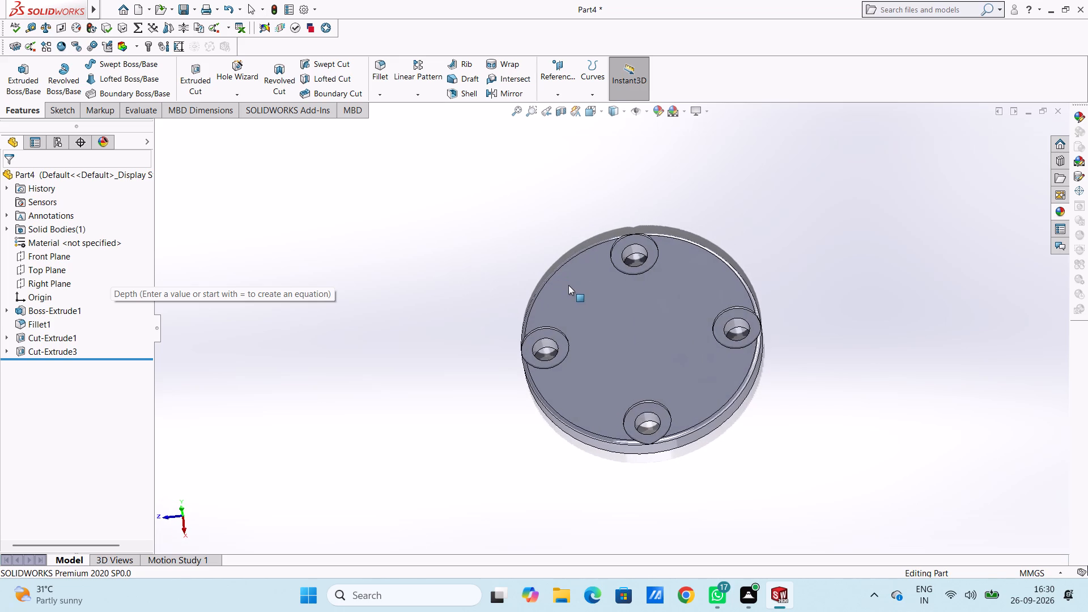
scroll(568, 285, "up", 1)
middle_click(568, 285)
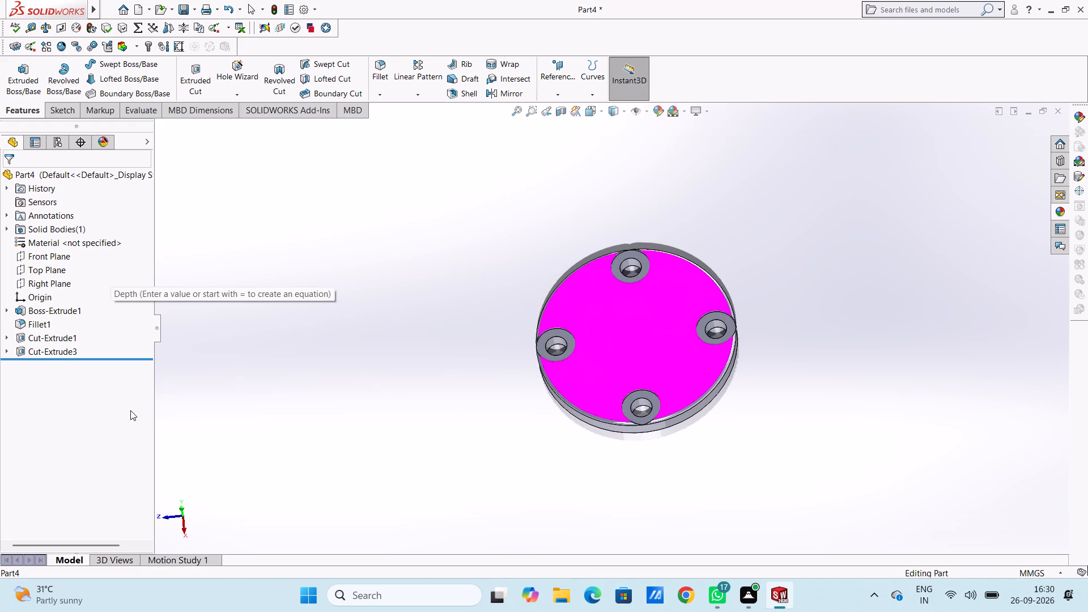
middle_click_drag(537, 176, 522, 213)
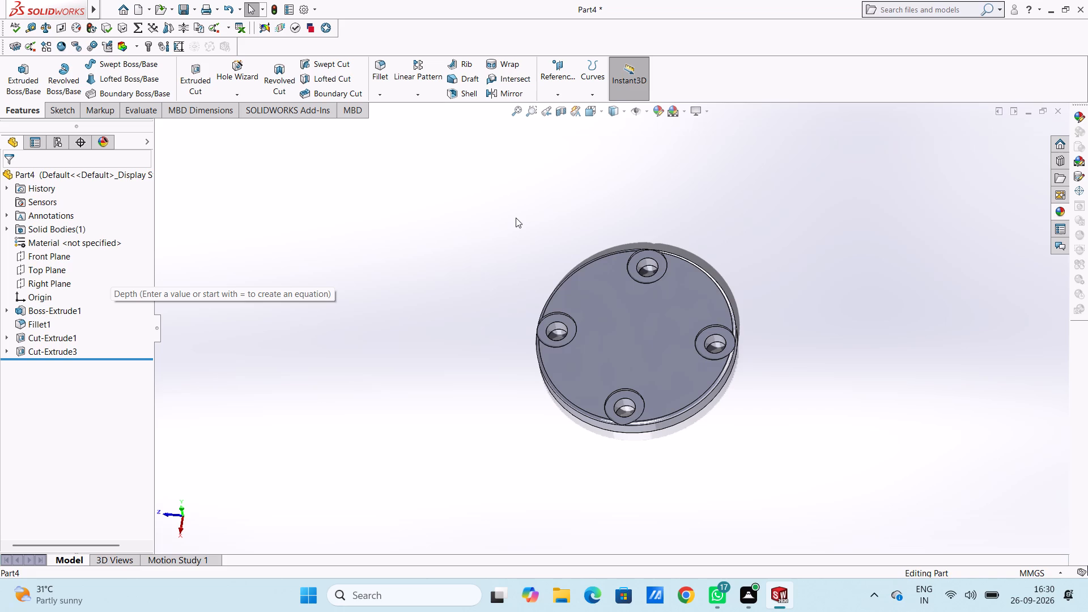
middle_click_drag(466, 244, 504, 264)
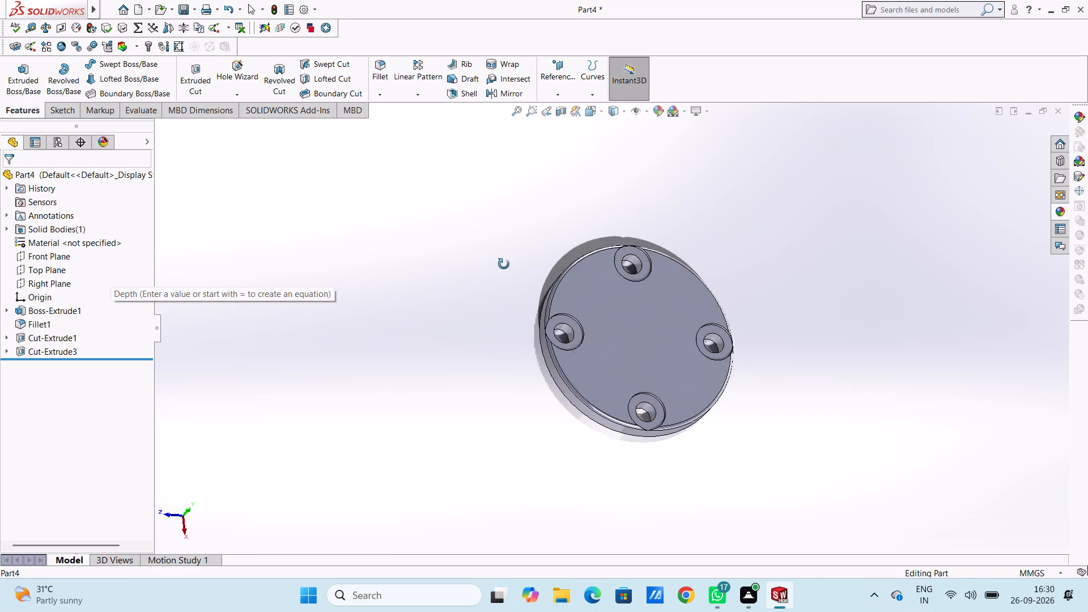
middle_click_drag(504, 264, 495, 265)
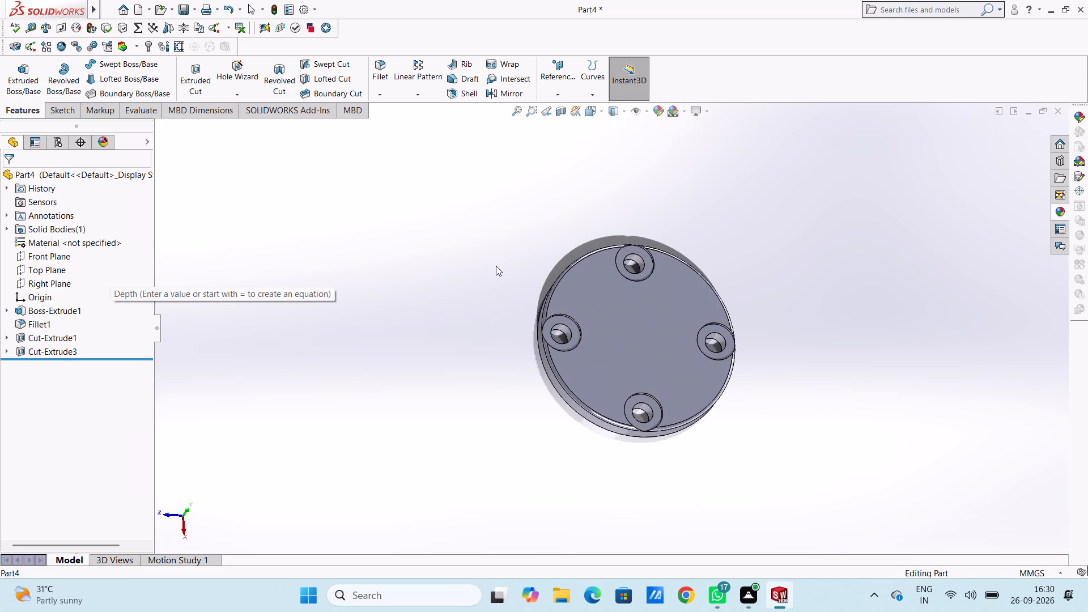
middle_click_drag(495, 269, 491, 269)
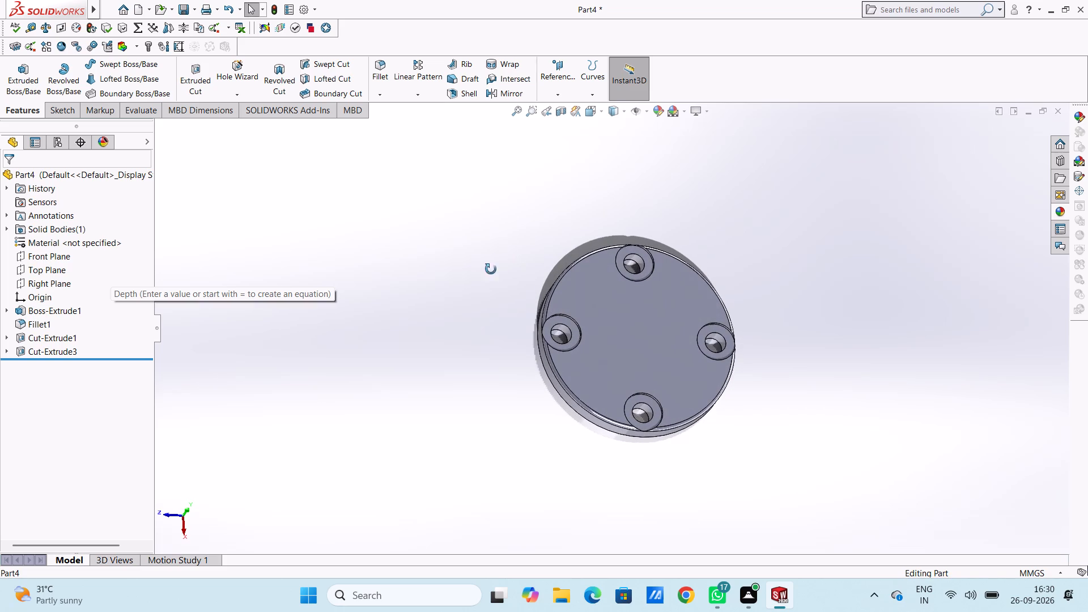
middle_click_drag(491, 269, 462, 291)
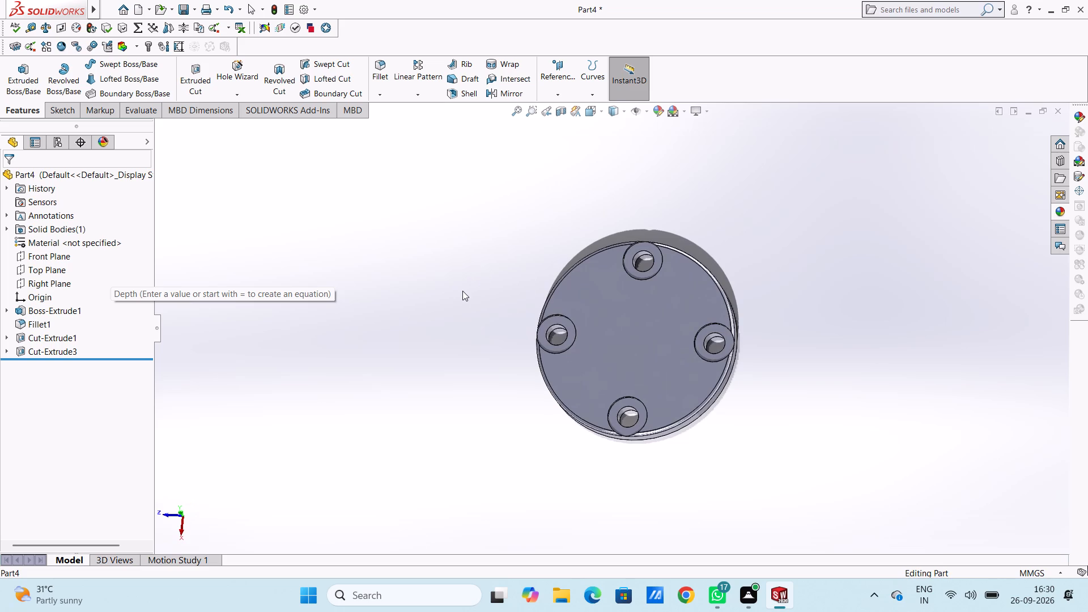
Start a sketch on the disc's counterbored face and draw a 26 mm radius circle centred on the origin.
key("ctrl+5")
left_click(589, 290)
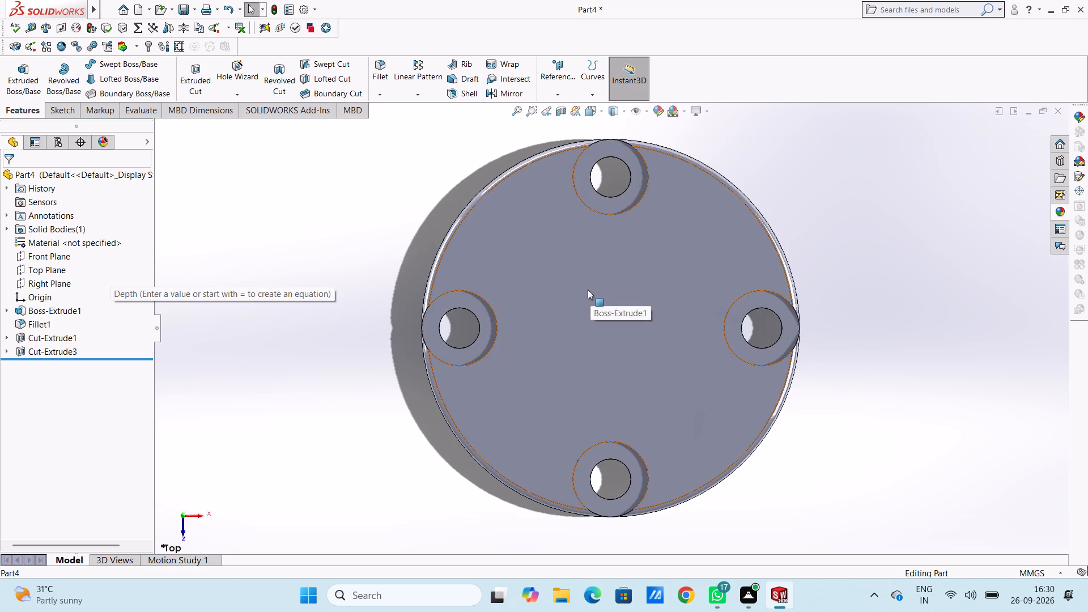
left_click(636, 250)
left_click(307, 228)
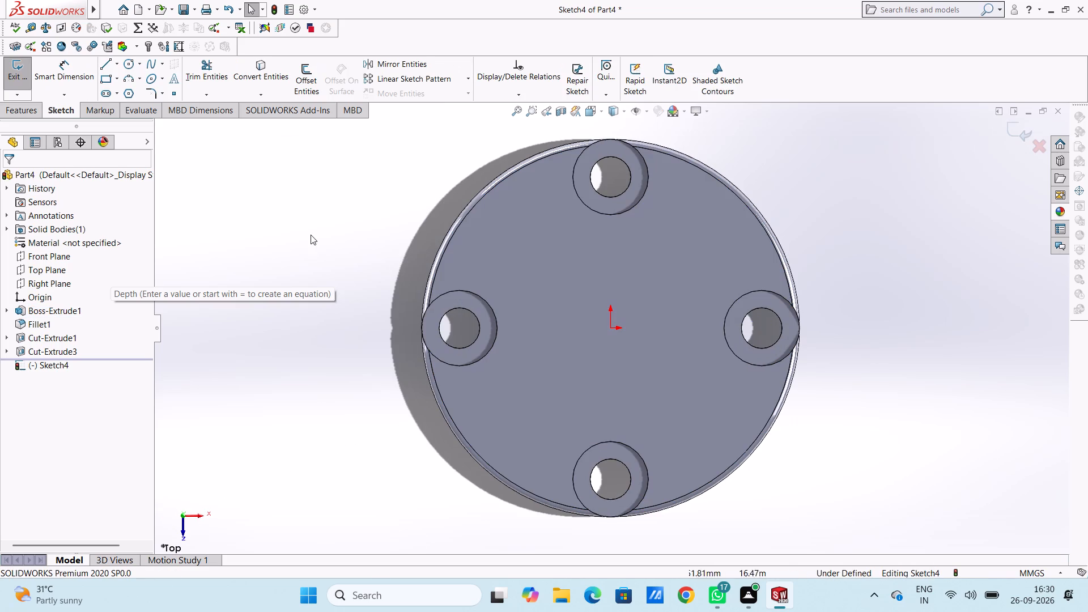
left_click(126, 62)
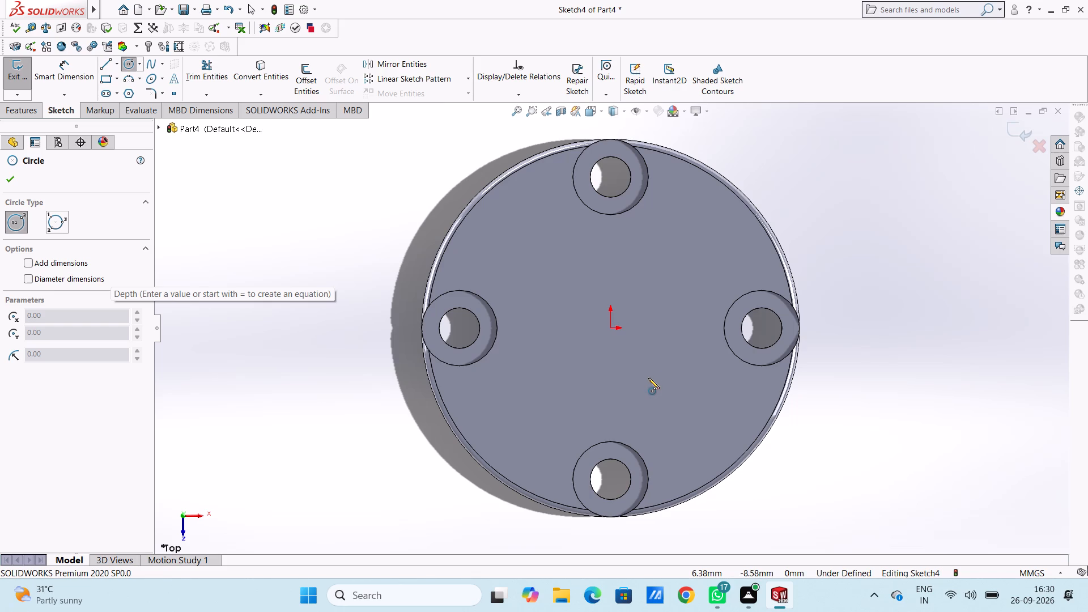
left_click(609, 327)
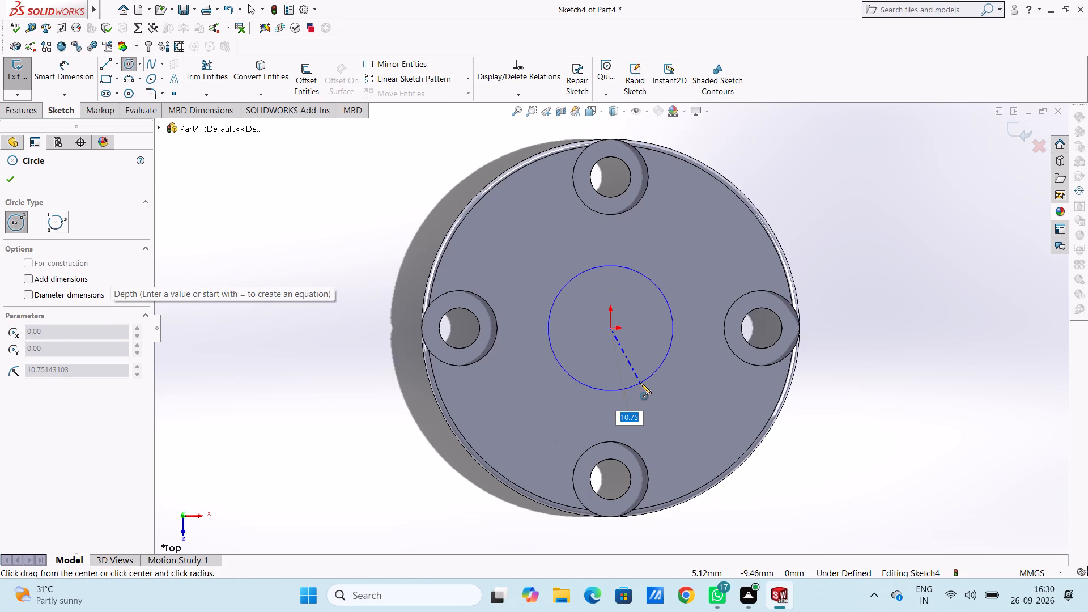
type("26")
key("Return")
key("Escape")
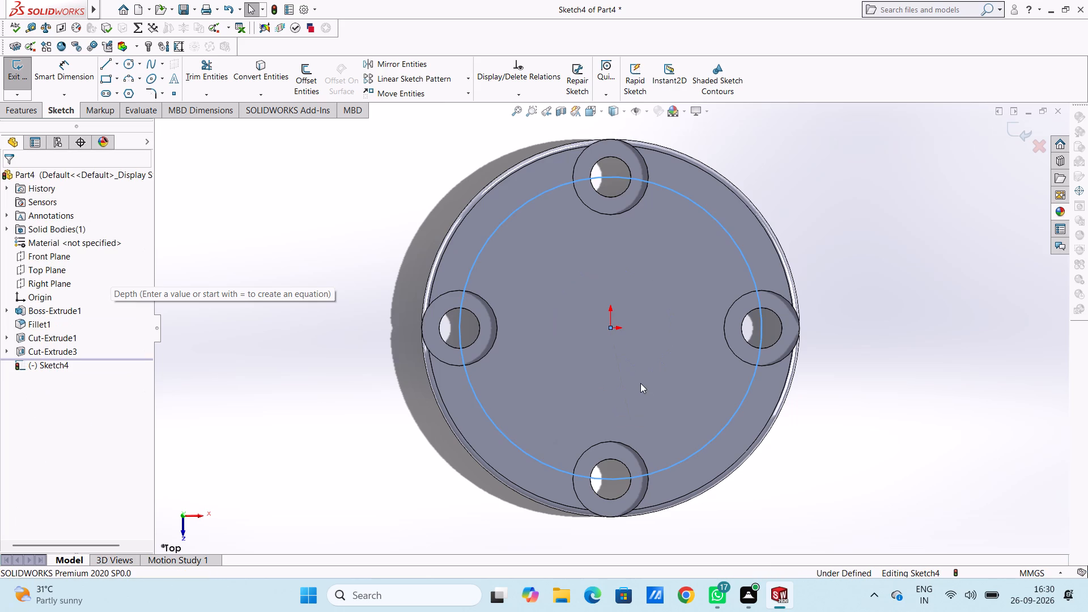
Add a diameter dimension to the central circle and set it to 26 mm.
left_click(80, 75)
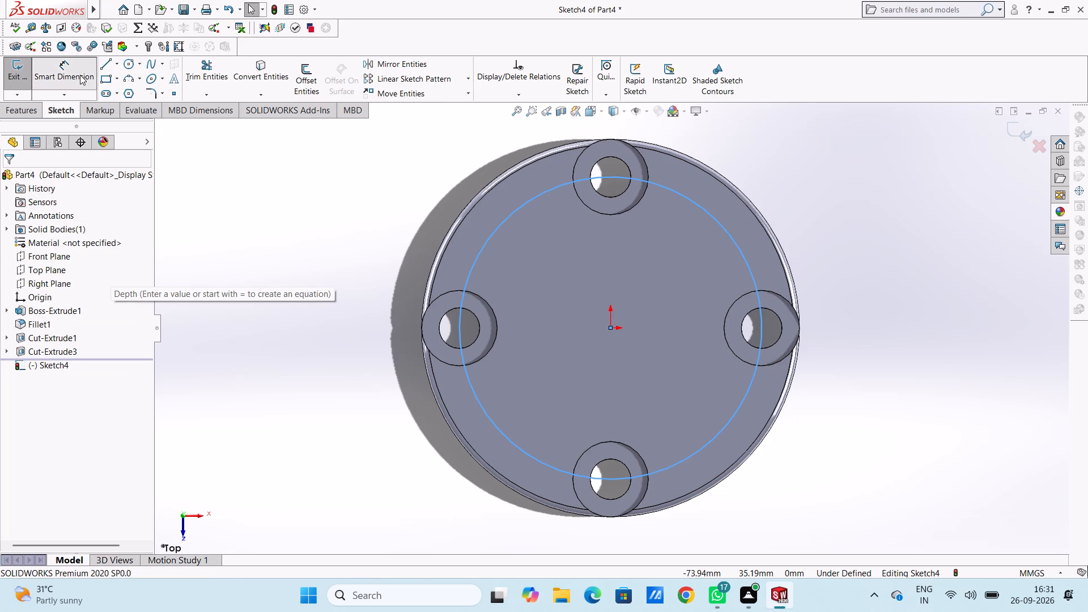
left_click(749, 267)
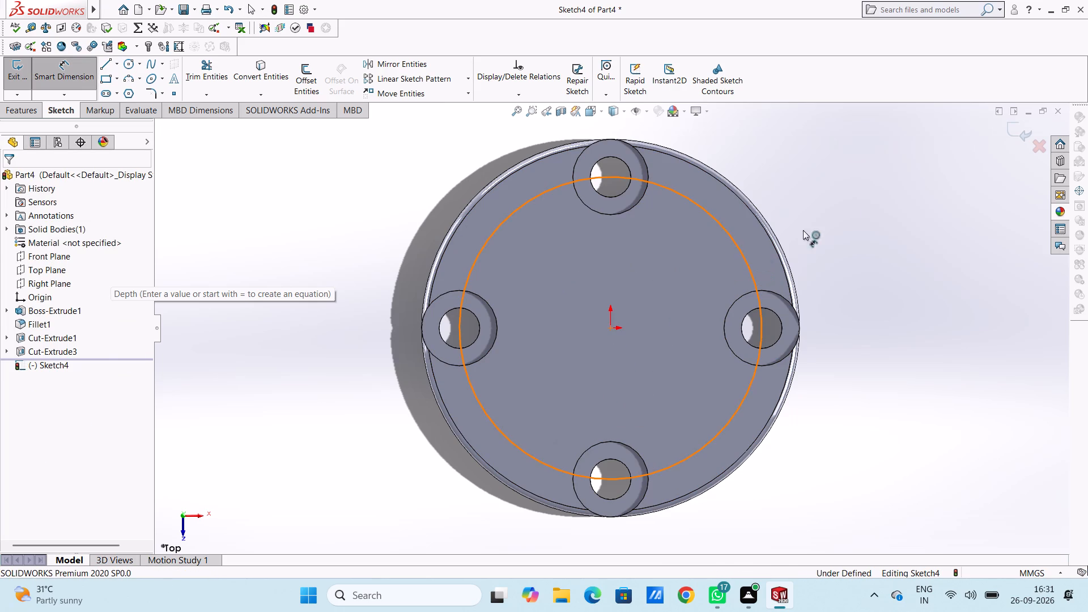
left_click(896, 173)
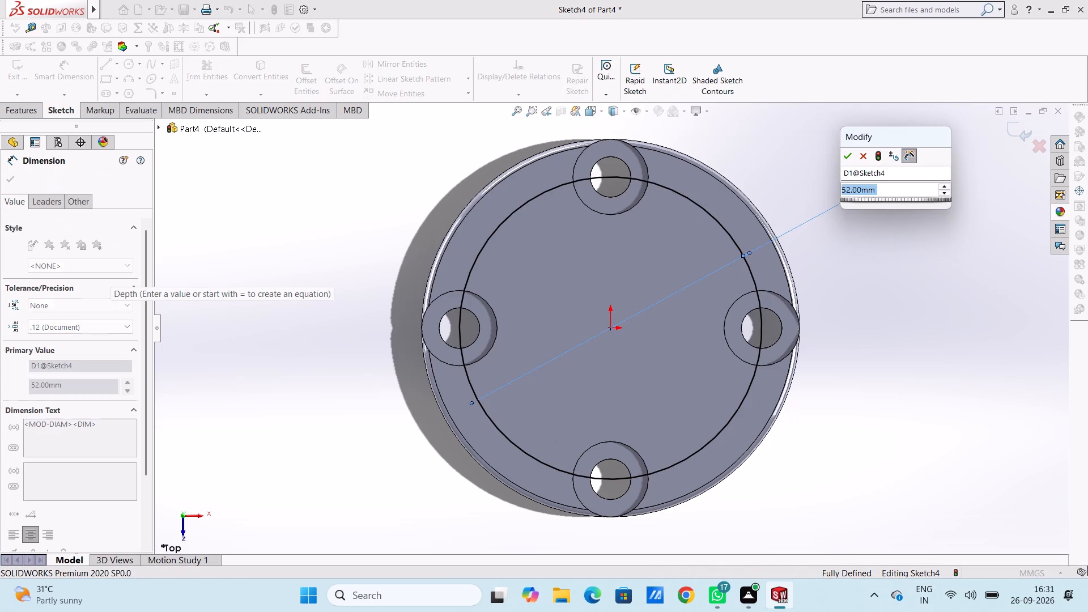
type("26")
key("Return")
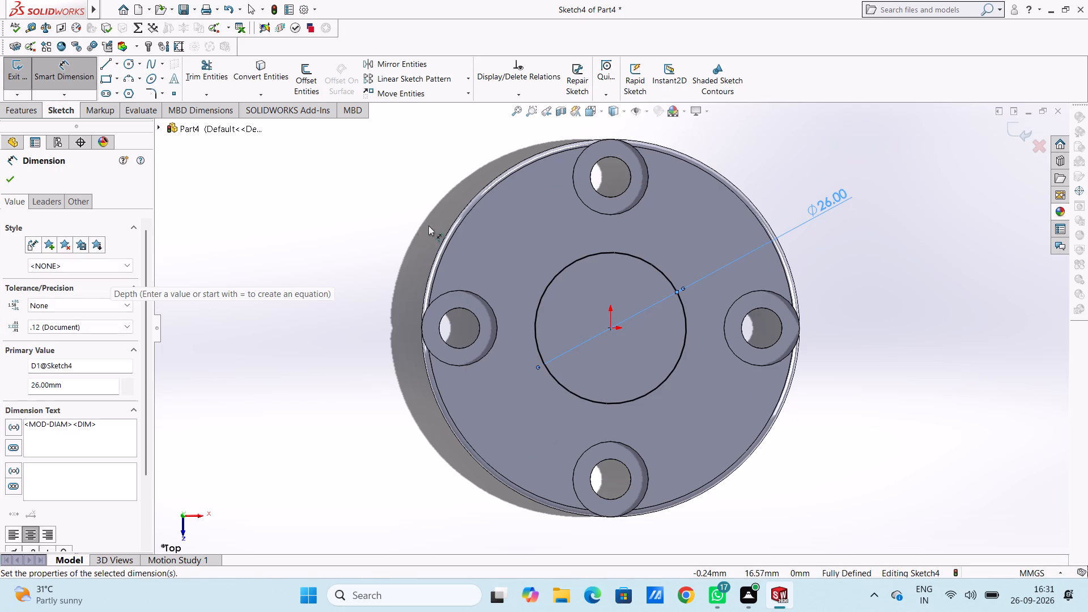
left_click(350, 208)
Cut-extrude the central 26 mm circle into the disc with a blind depth of 6 mm.
left_click(28, 111)
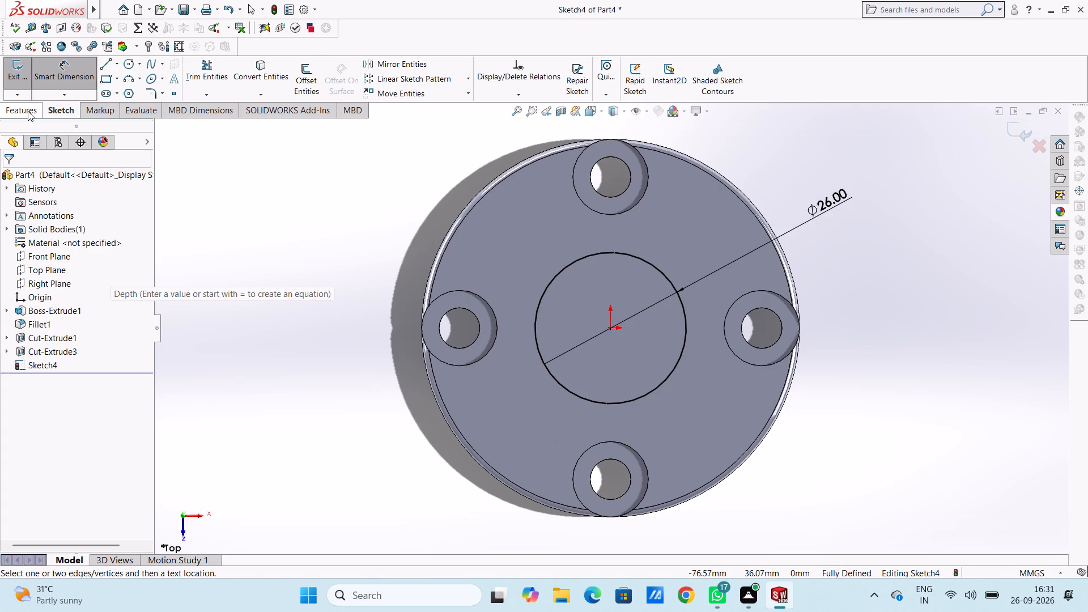
left_click(204, 69)
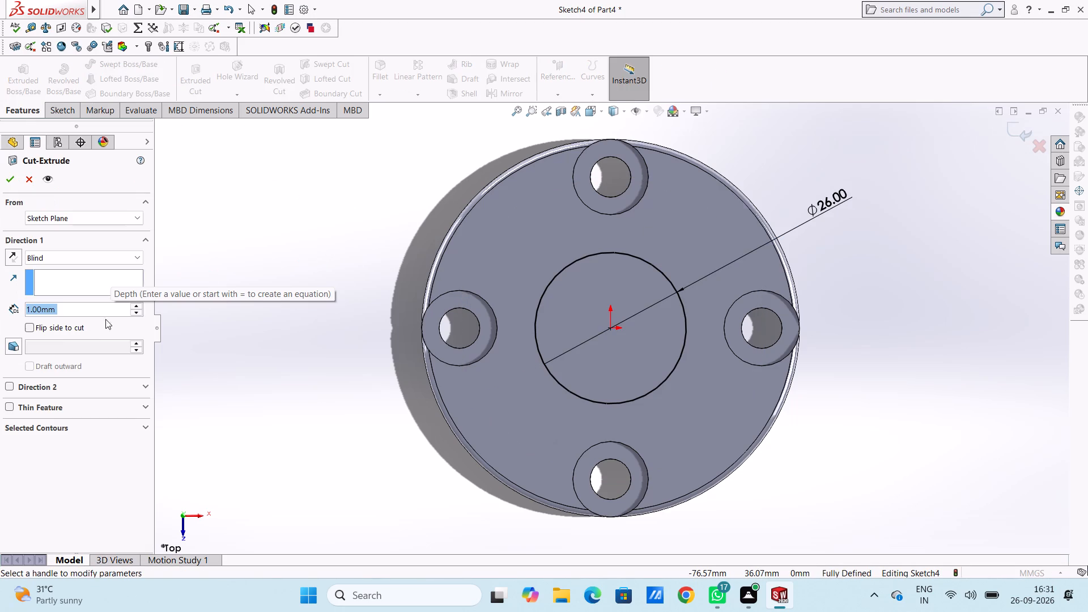
key("6")
key("Return")
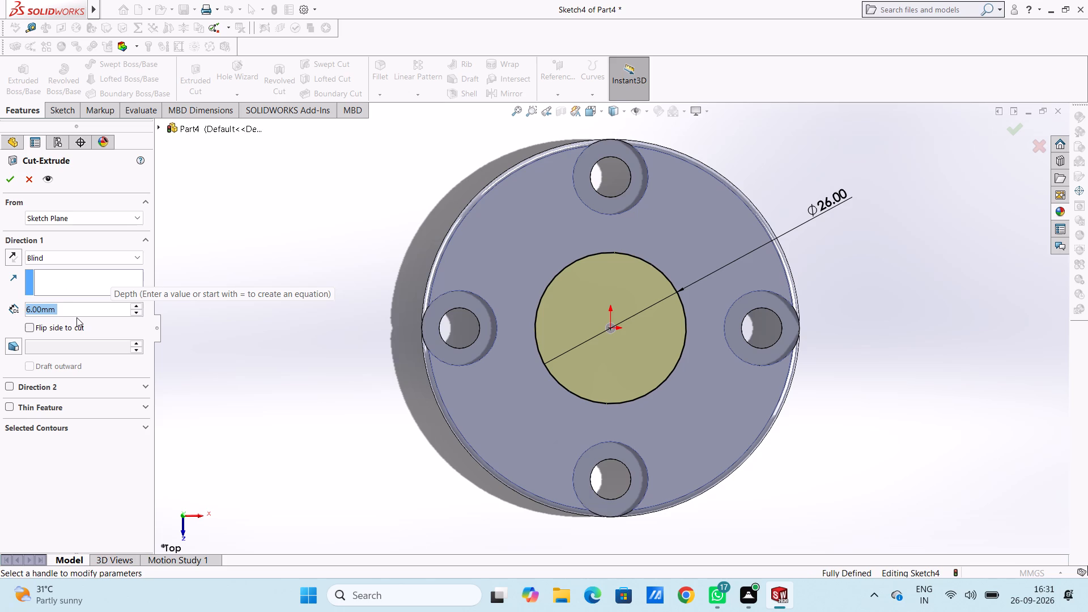
left_click(3, 180)
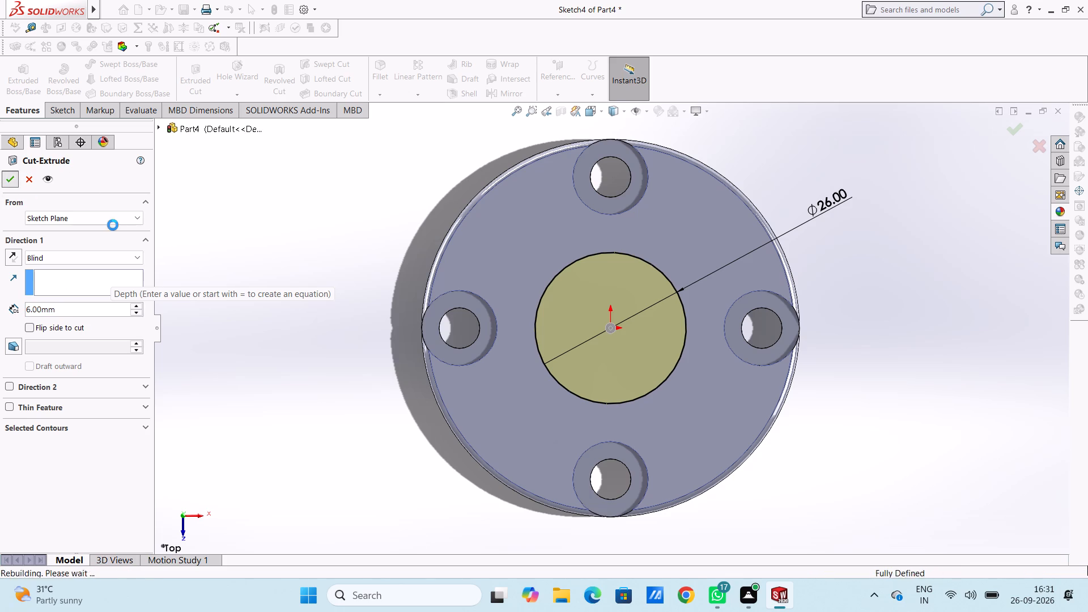
left_click(210, 251)
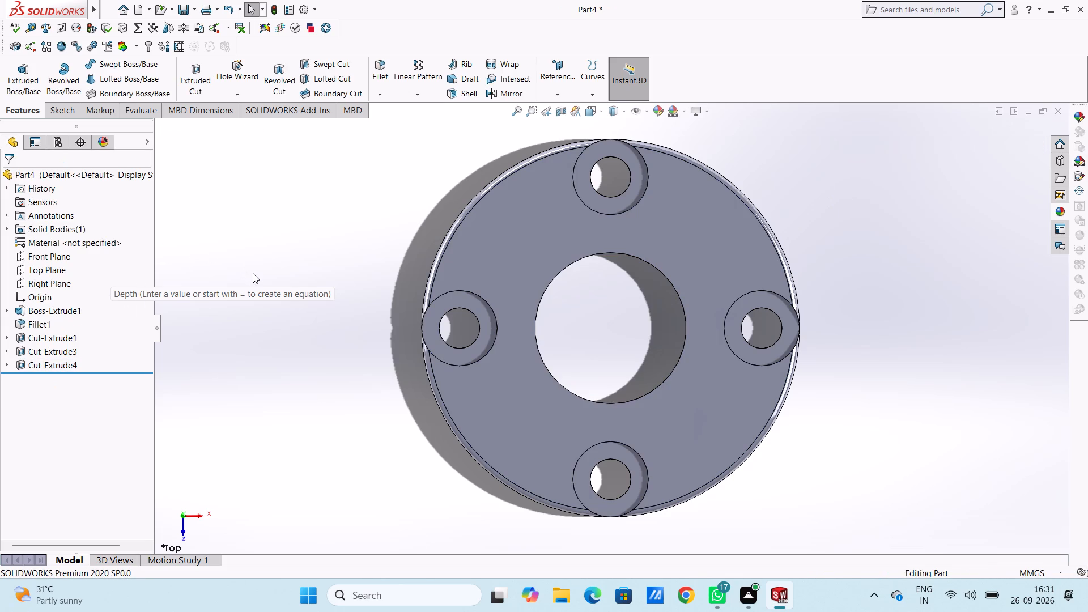
Start a sketch on the disc's counterbored face and draw a 13 mm radius circle centred on the origin.
left_click(518, 291)
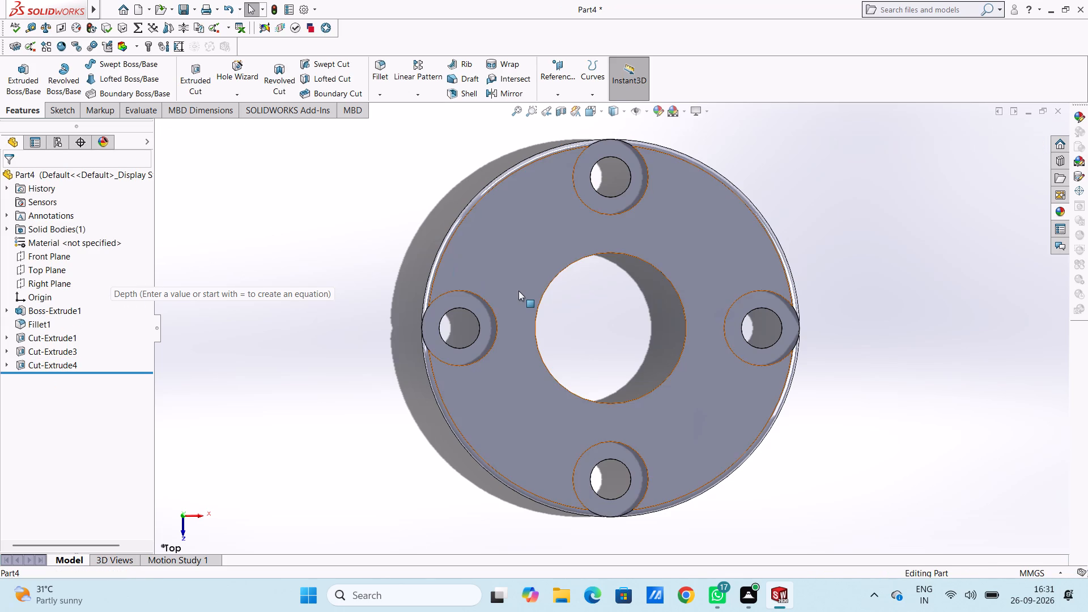
left_click(567, 262)
left_click(577, 296)
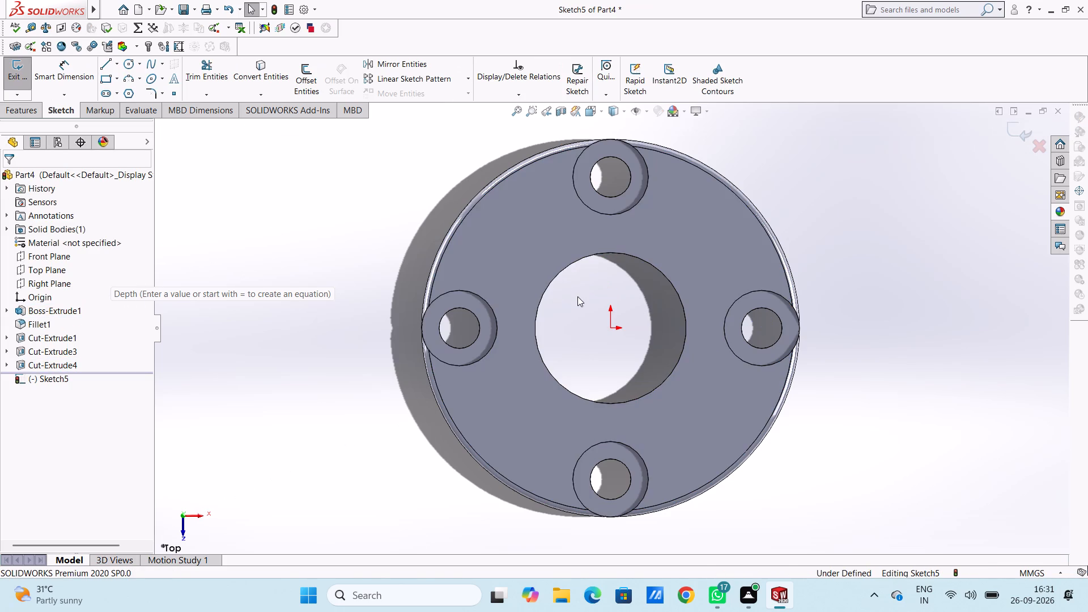
left_click(127, 62)
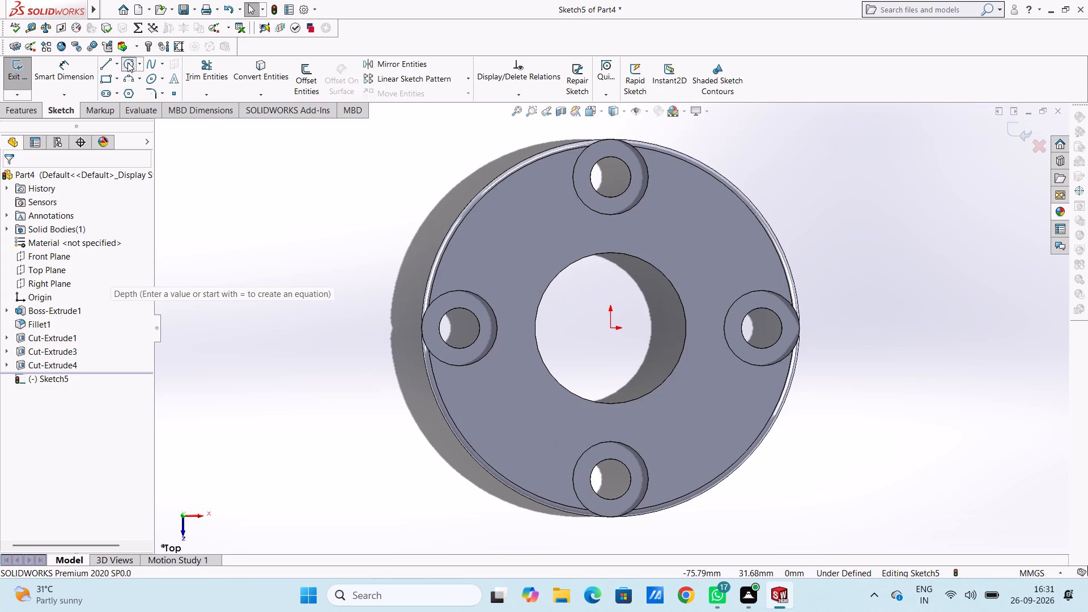
left_click(611, 329)
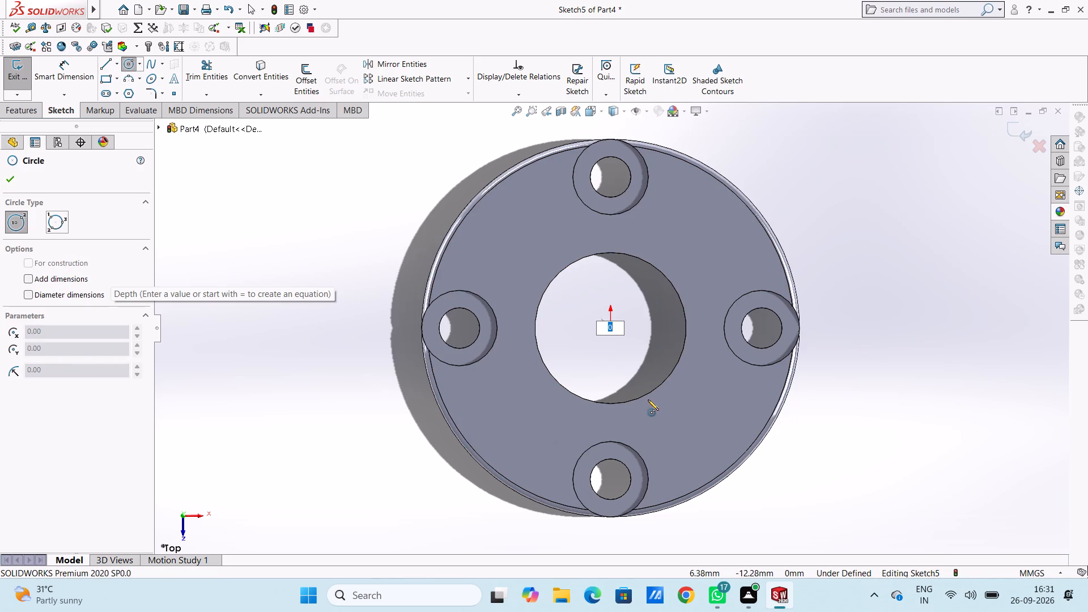
type("13")
key("Return")
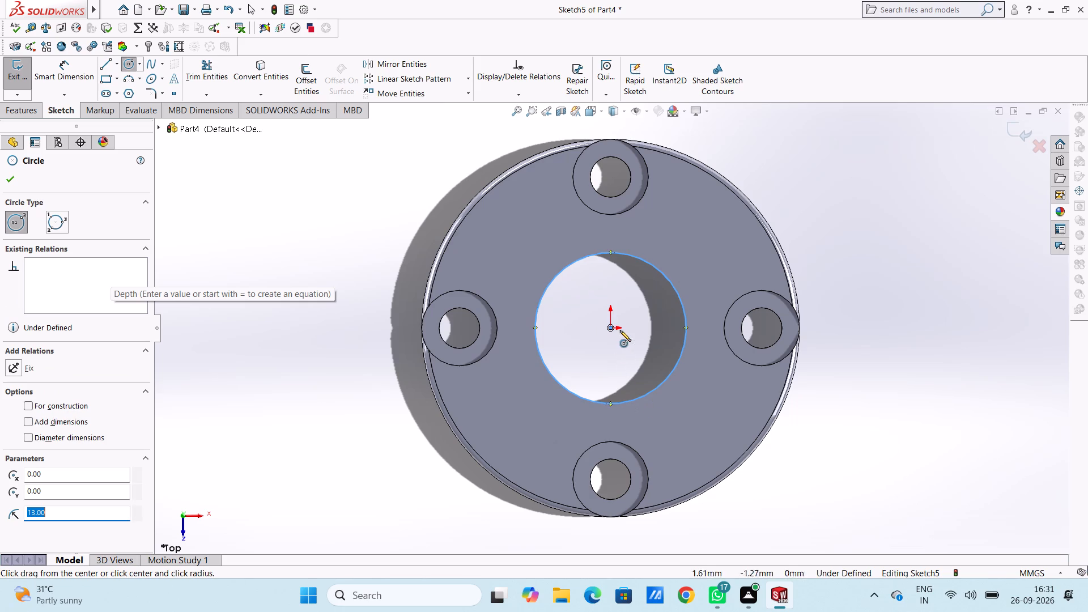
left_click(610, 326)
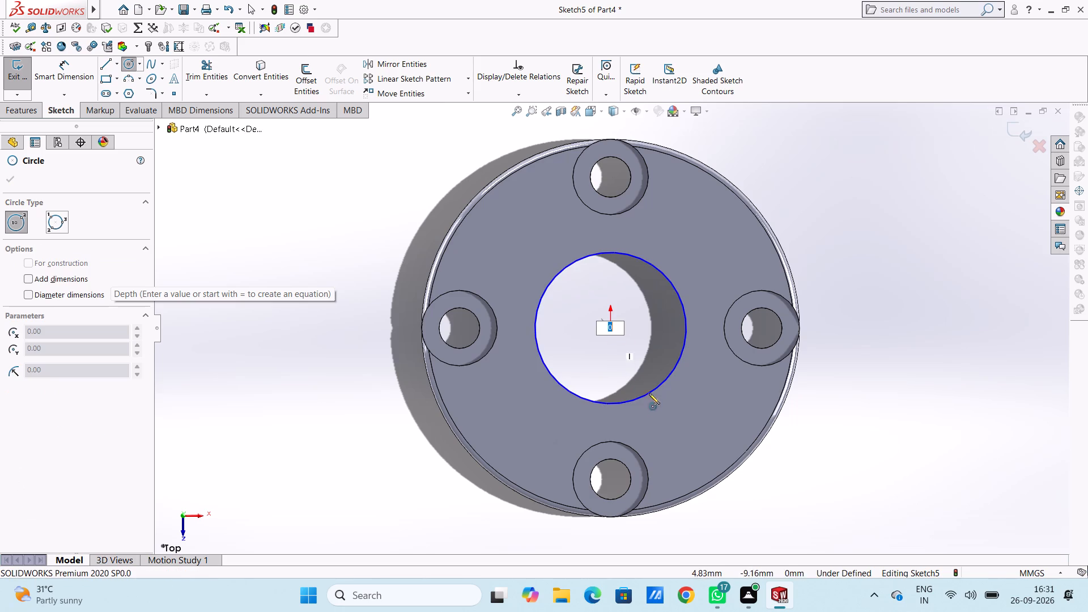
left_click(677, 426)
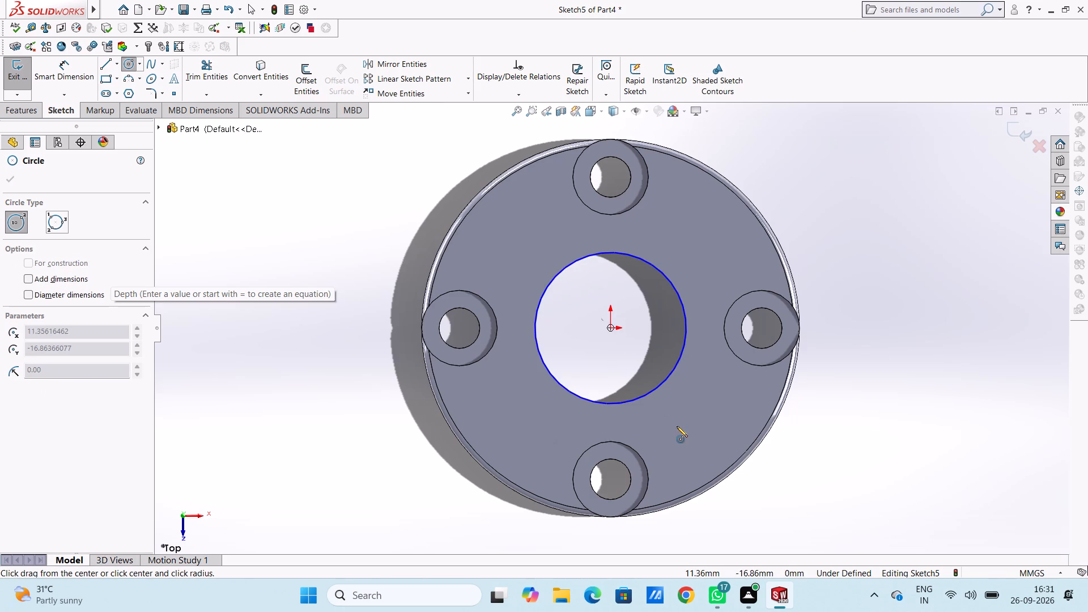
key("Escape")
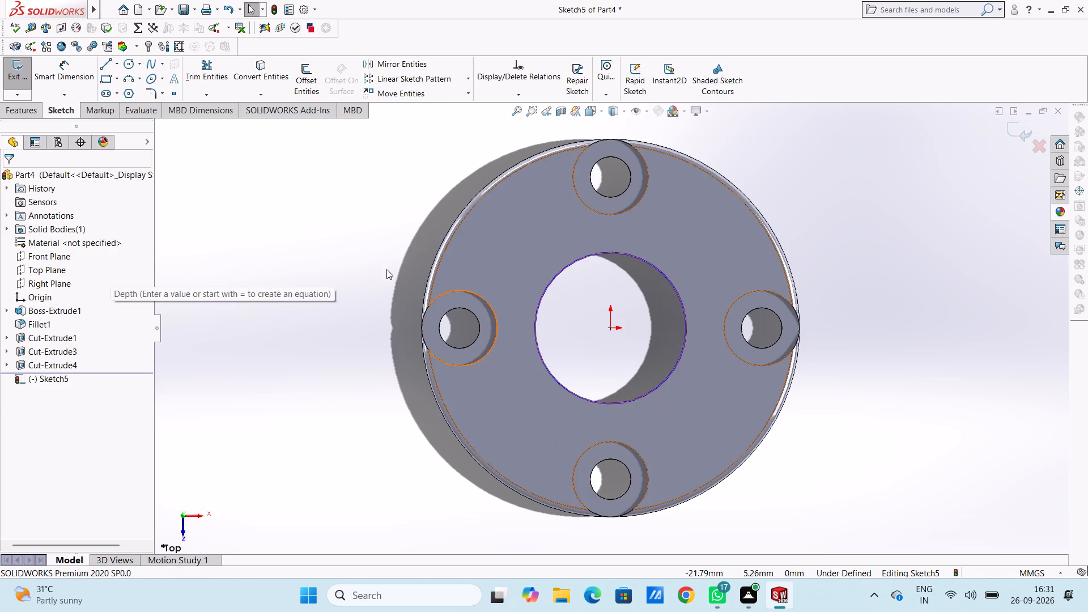
Draw a larger concentric circle of about 18.4 mm radius around the bore, centred on the origin.
left_click(130, 66)
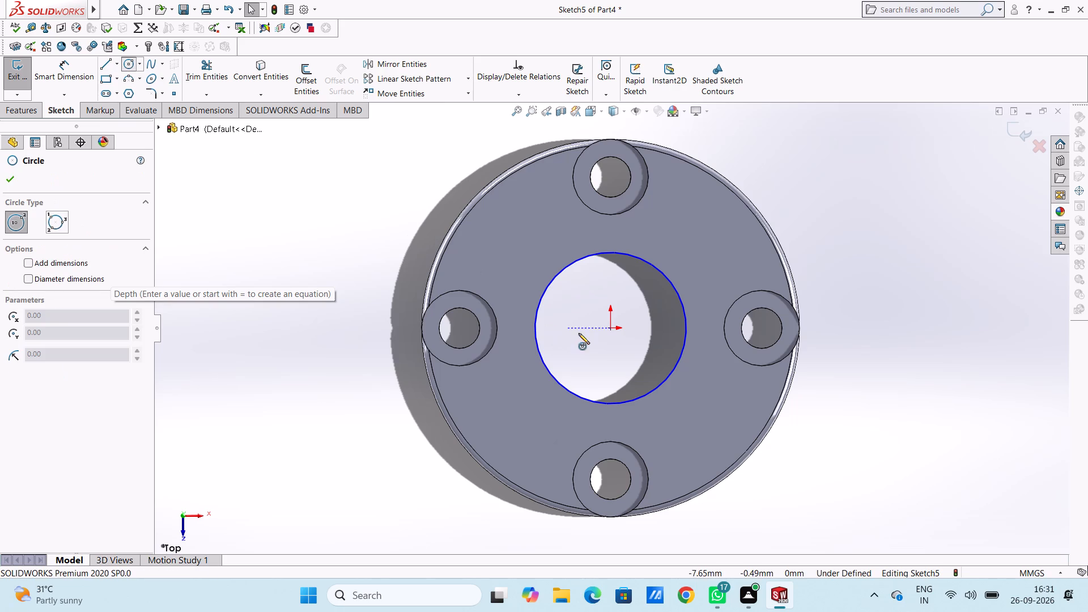
left_click(609, 329)
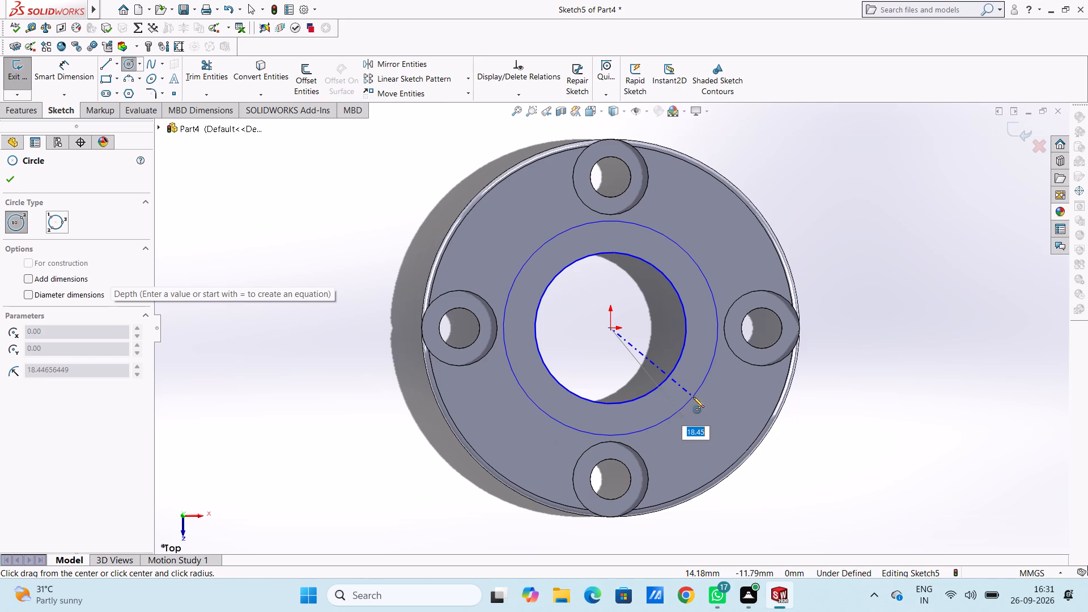
left_click(693, 397)
key("Escape")
key("Escape")
Add a 26 mm diameter dimension to the inner circle.
scroll(691, 394, "up", 1)
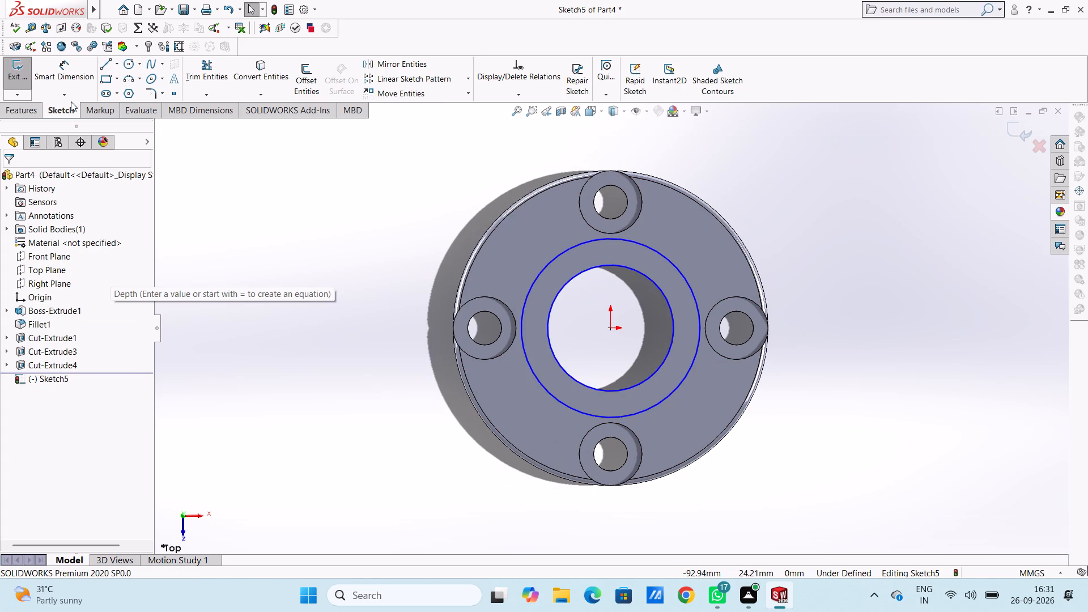
left_click(66, 74)
left_click(547, 334)
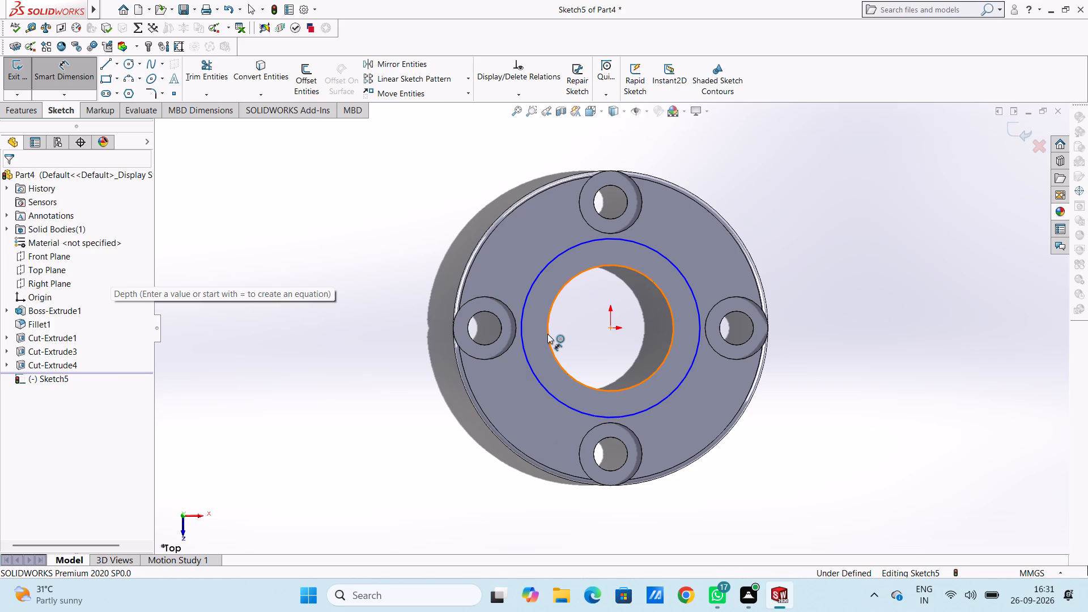
left_click(331, 186)
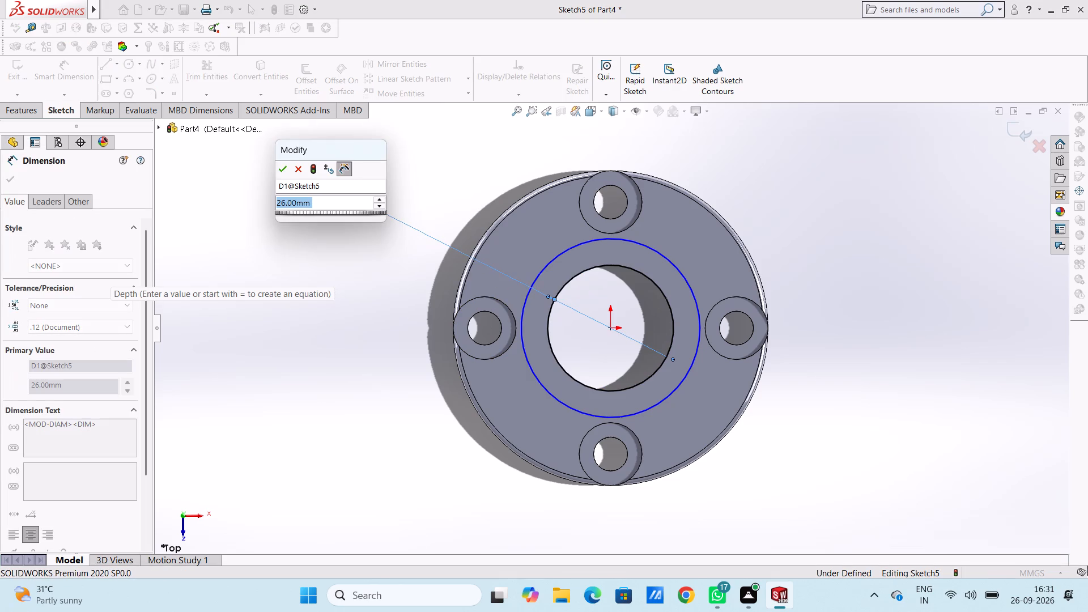
left_click(282, 168)
left_click(251, 184)
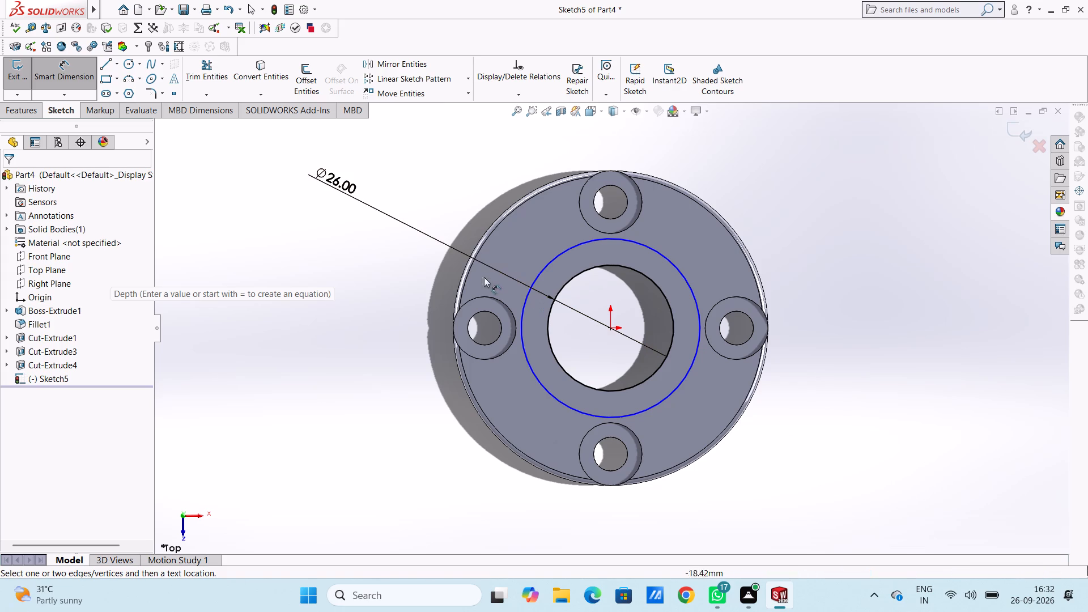
Add a diameter dimension to the outer circle and set it to 36 mm.
left_click(546, 266)
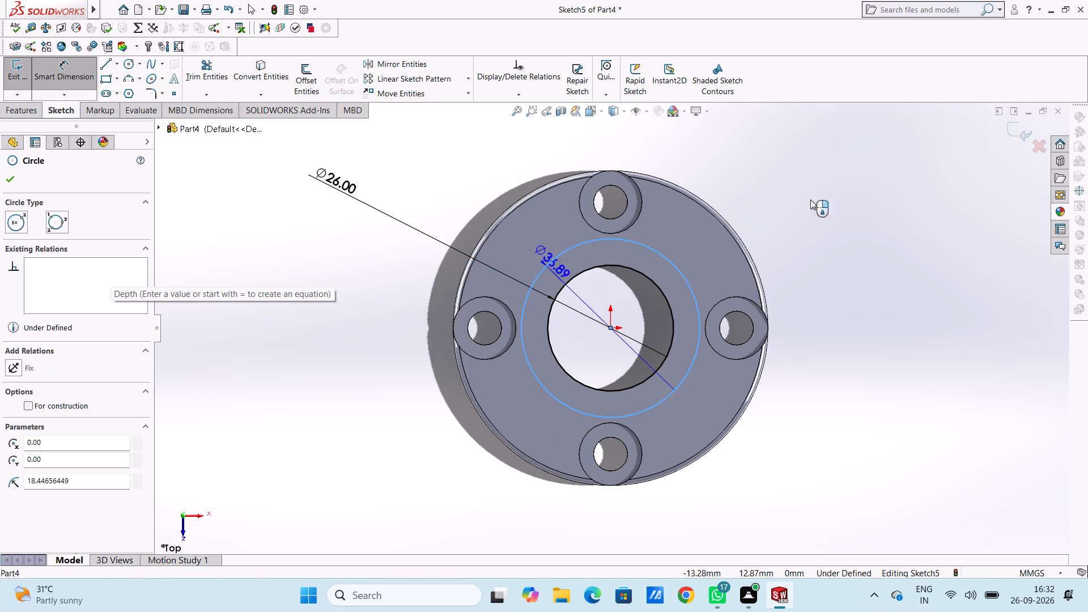
left_click(890, 185)
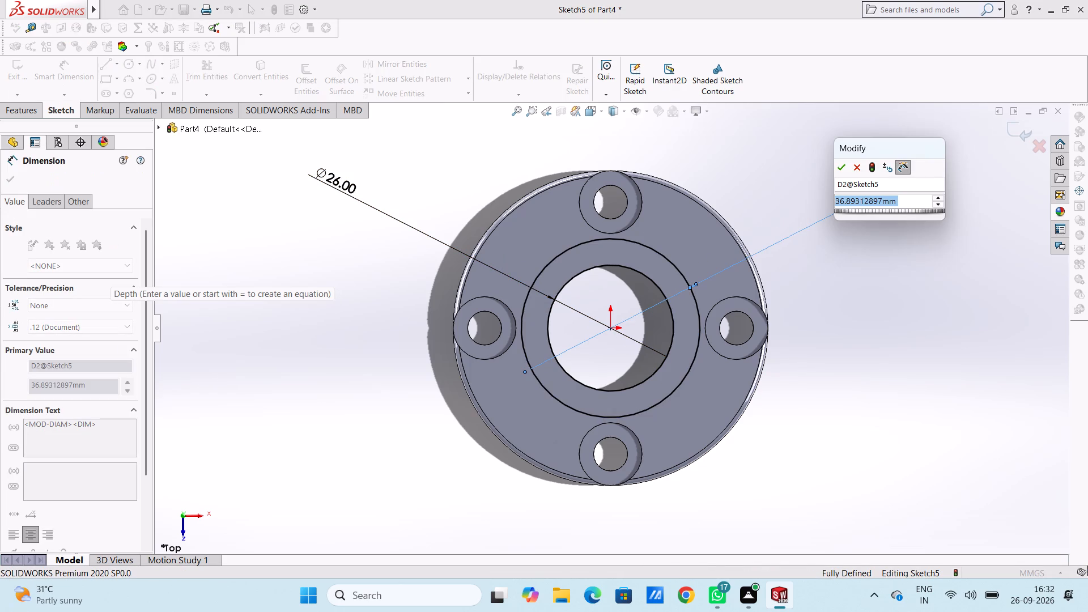
type("36")
key("Return")
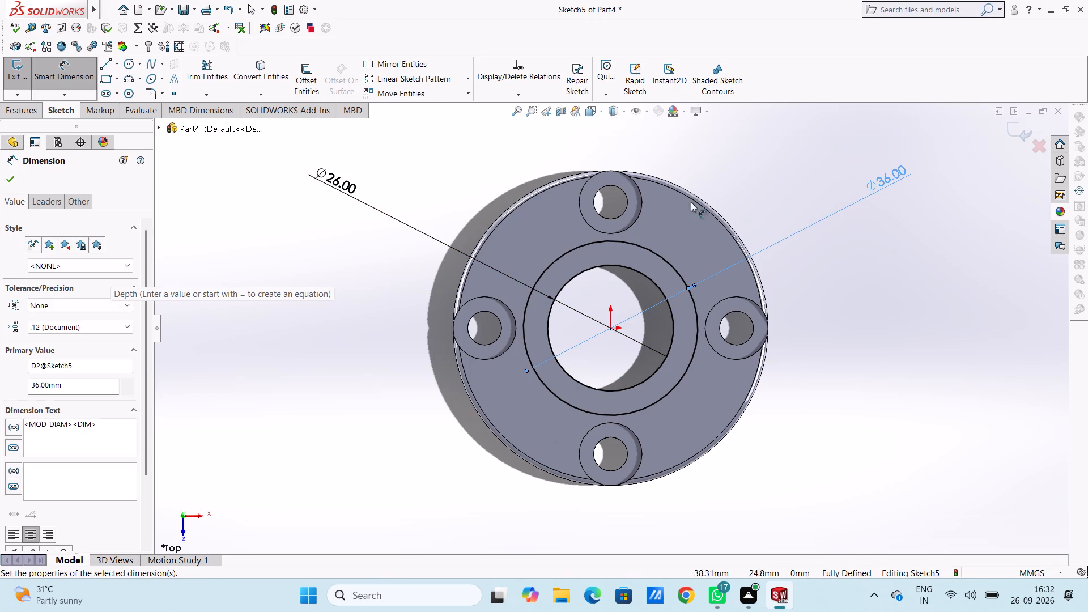
left_click(456, 165)
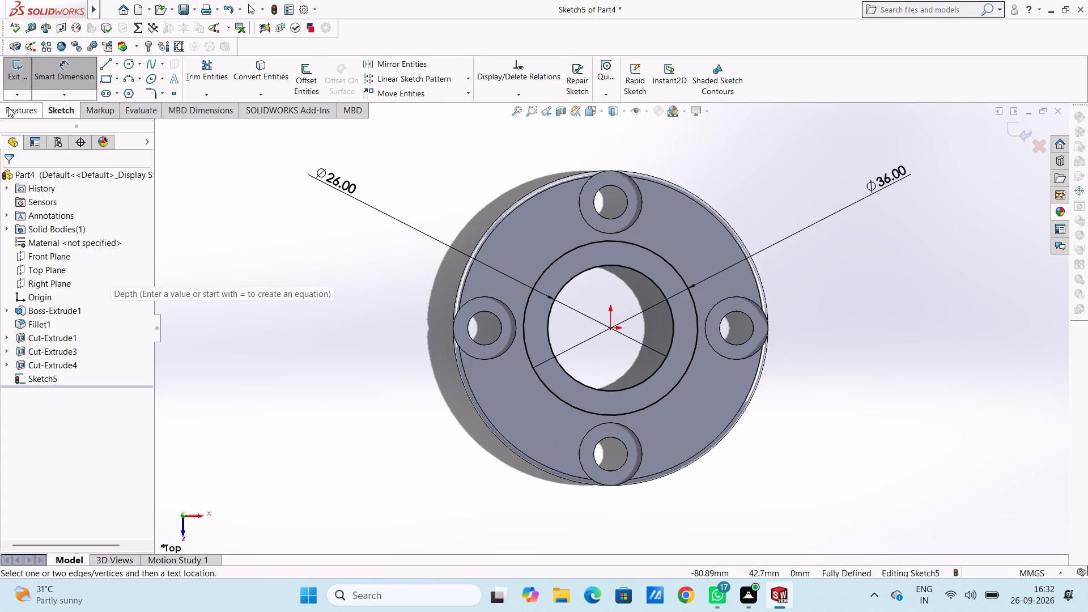
Boss-extrude the ring between the two circles with a blind depth of 70 mm, merged with the disc.
left_click(8, 107)
left_click(22, 79)
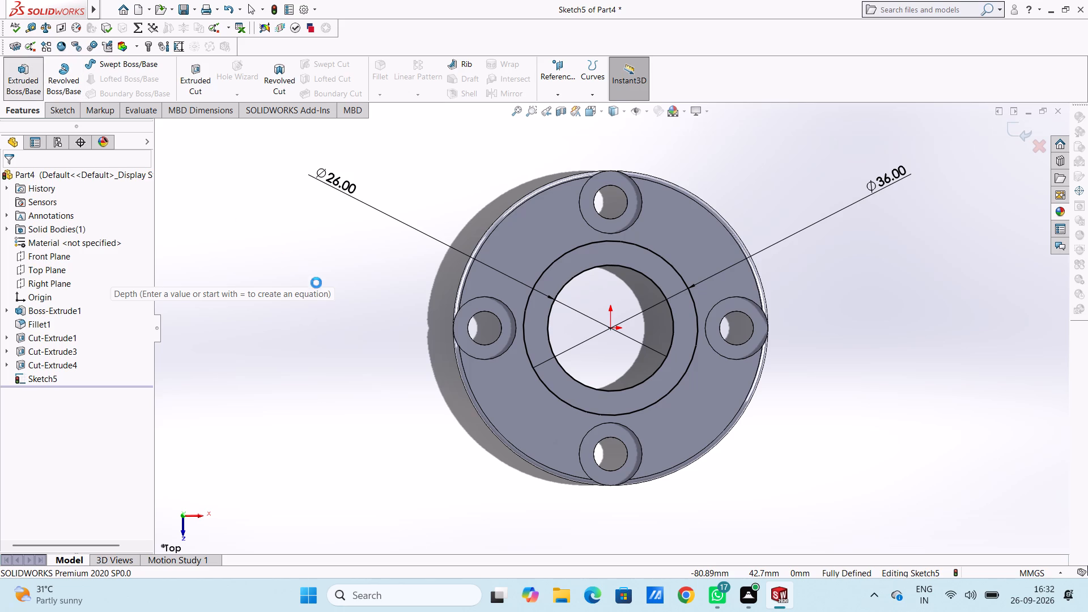
scroll(324, 380, "up", 1)
middle_click_drag(324, 380, 317, 240)
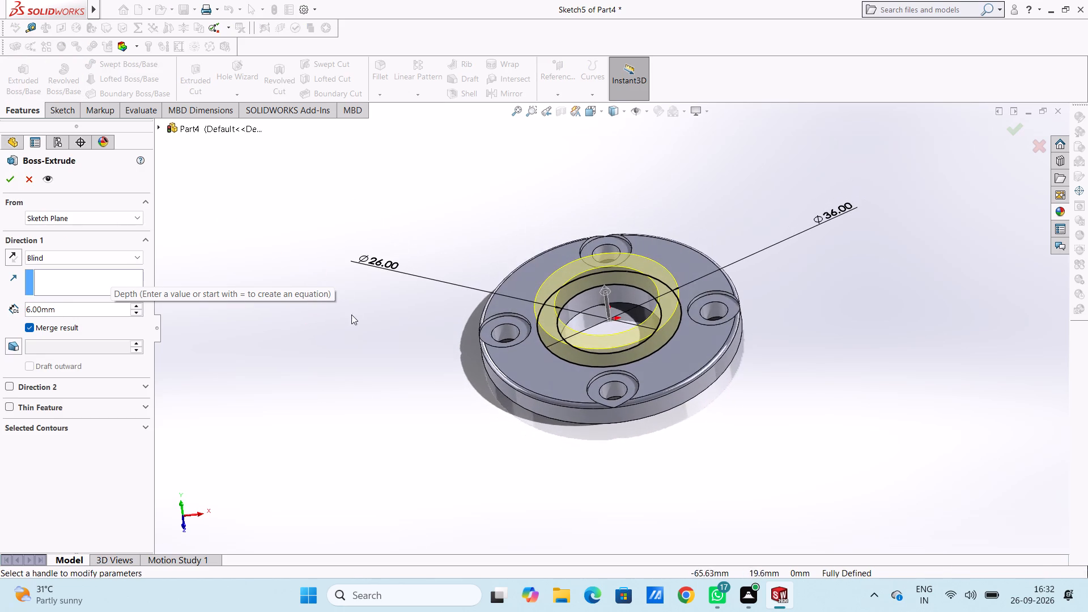
middle_click_drag(358, 394, 343, 335)
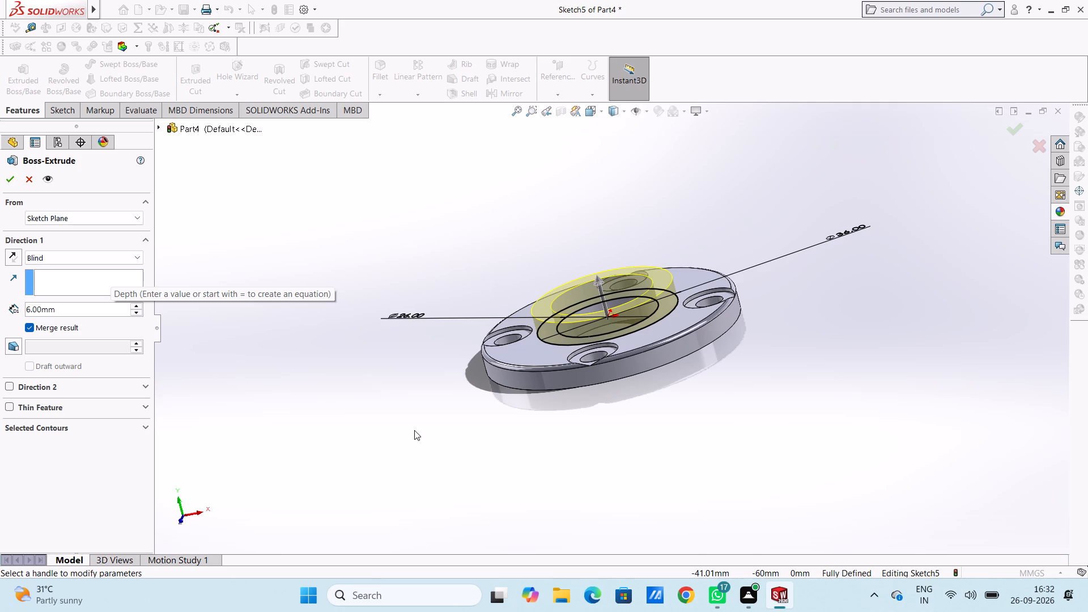
double_click(81, 309)
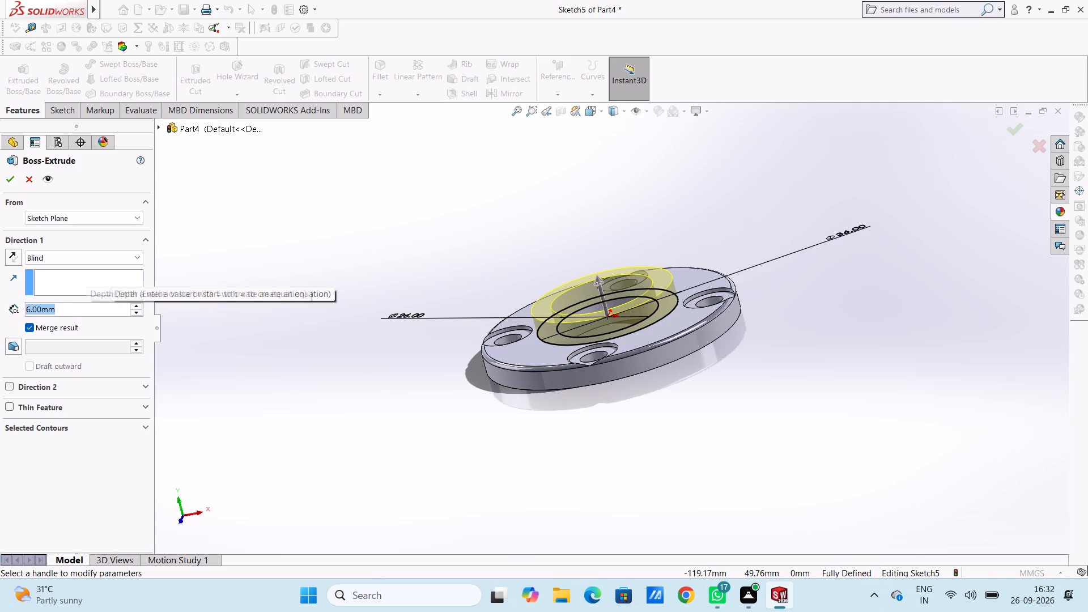
type("70")
key("Return")
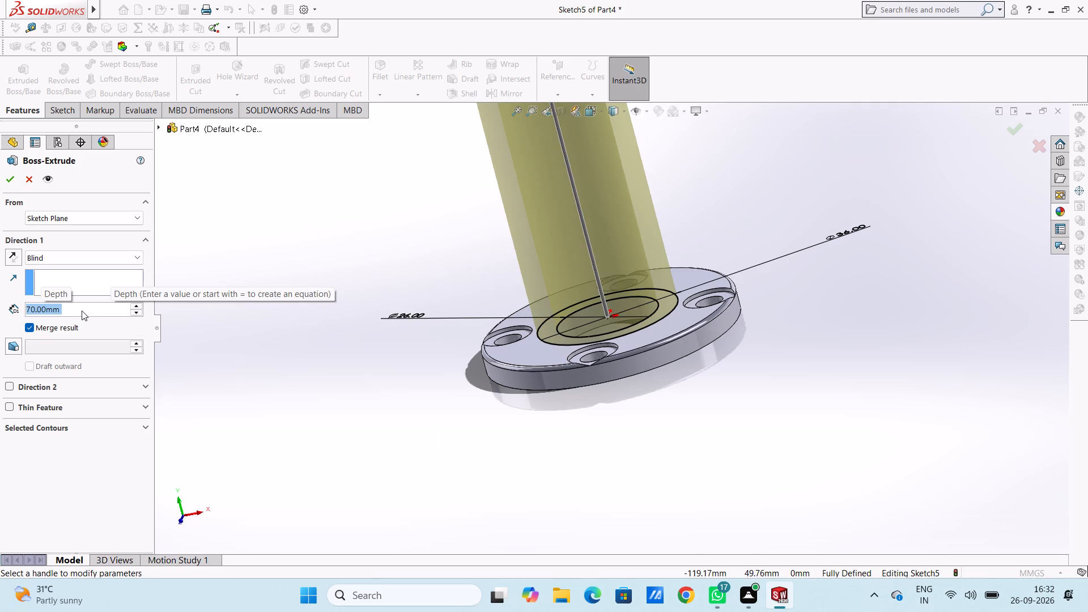
scroll(420, 215, "down", 1)
scroll(443, 211, "up", 4)
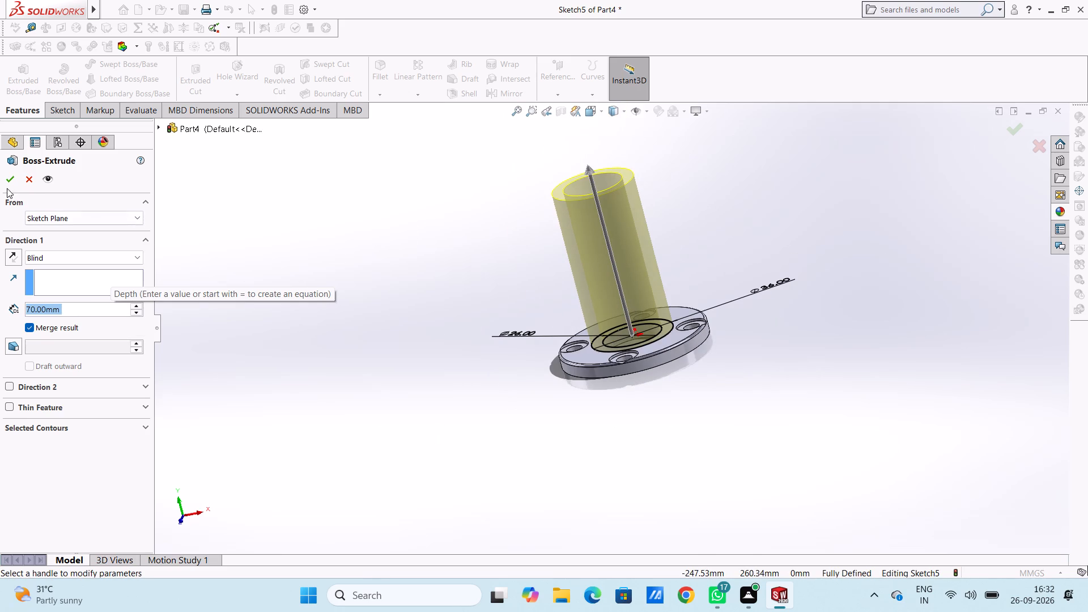
left_click(9, 178)
left_click(345, 258)
Examine the extruded tube and its flange from several angles and in the front and top views.
middle_click_drag(353, 257, 368, 256)
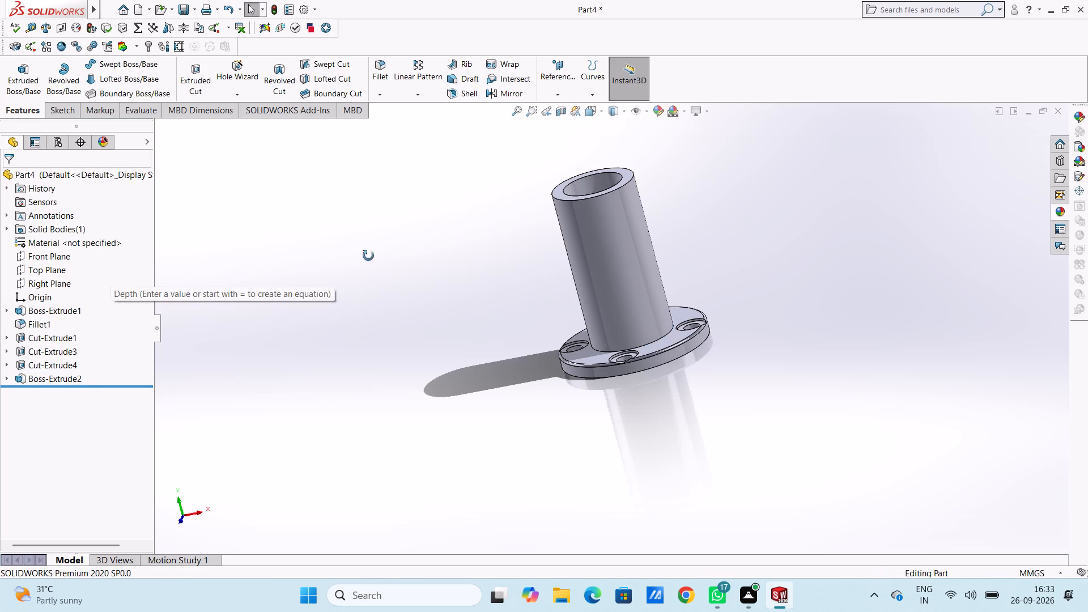
middle_click_drag(368, 256, 405, 186)
middle_click_drag(405, 272, 356, 369)
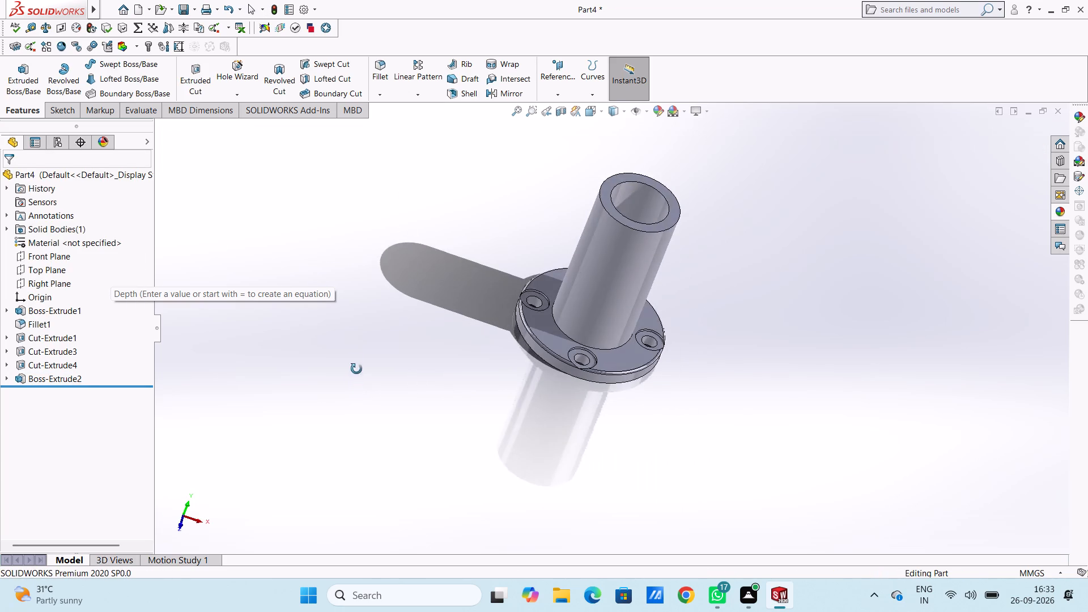
middle_click_drag(356, 369, 352, 343)
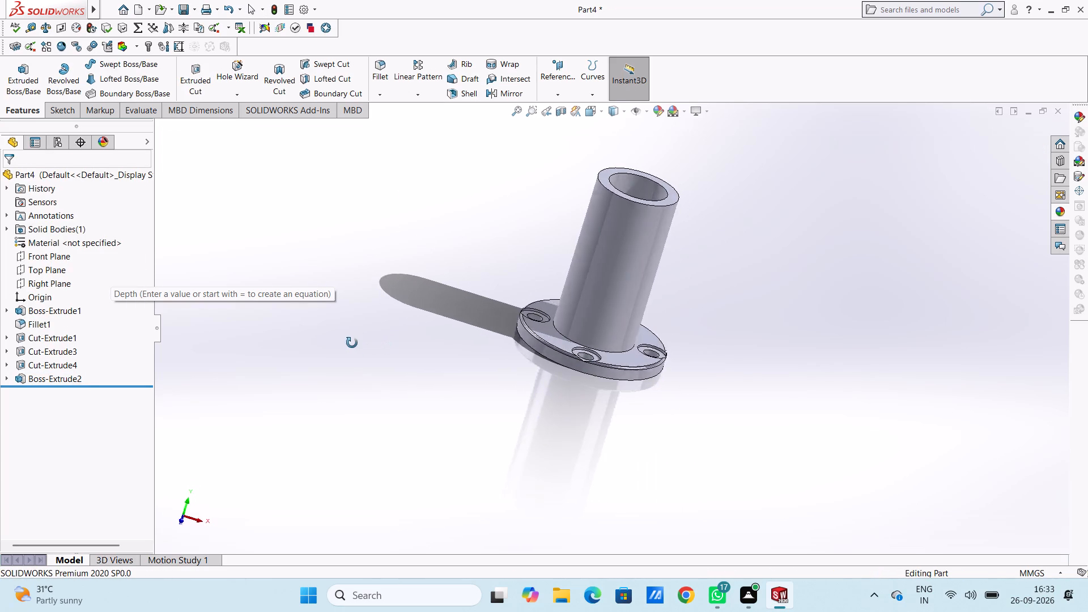
middle_click_drag(352, 343, 340, 340)
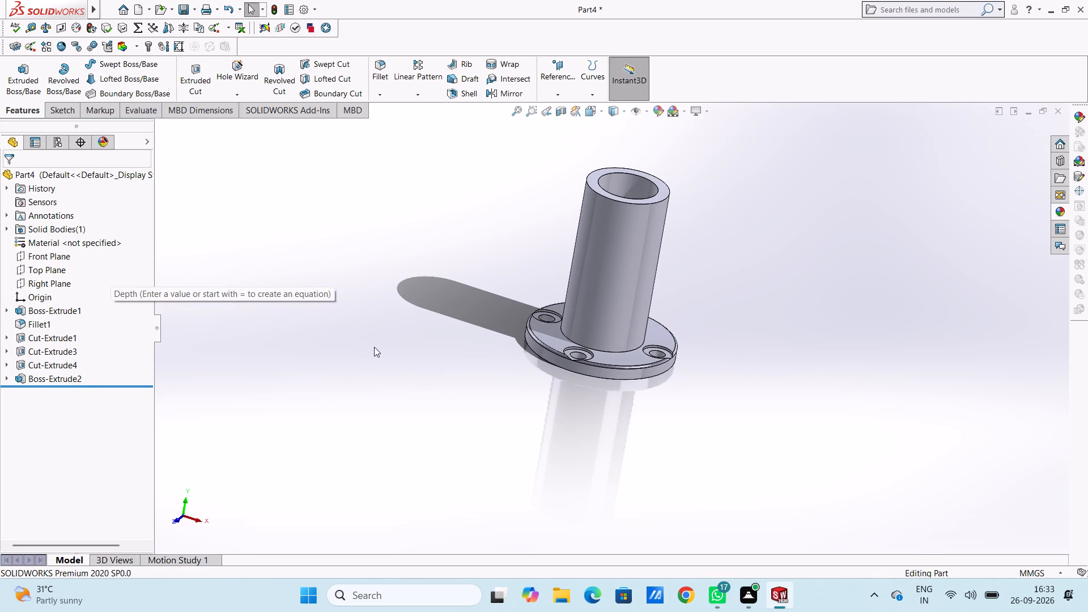
middle_click_drag(407, 274, 398, 307)
scroll(398, 308, "up", 3)
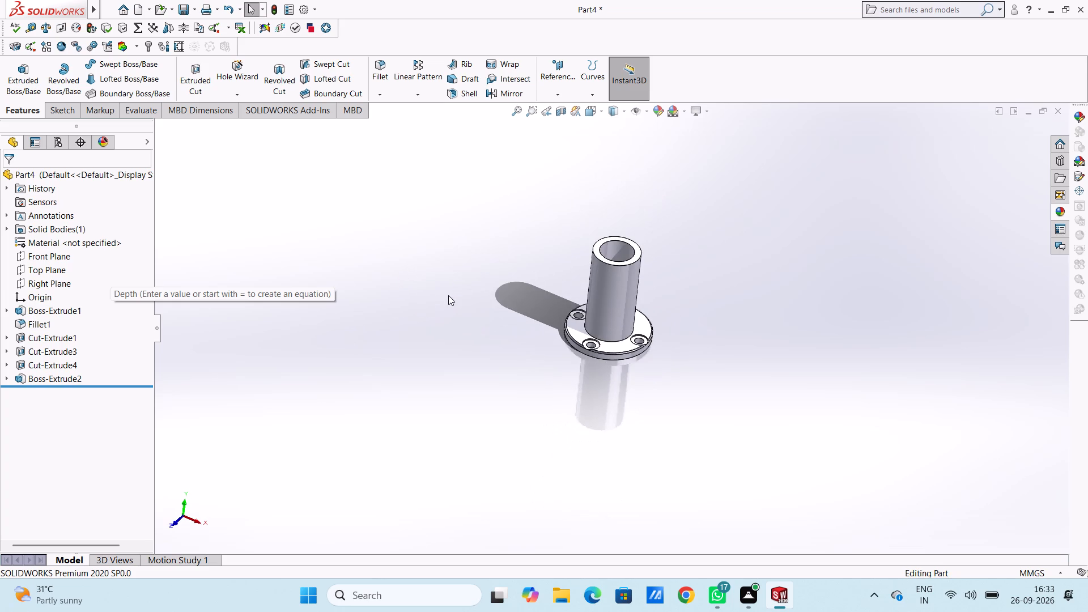
middle_click_drag(449, 295, 497, 309)
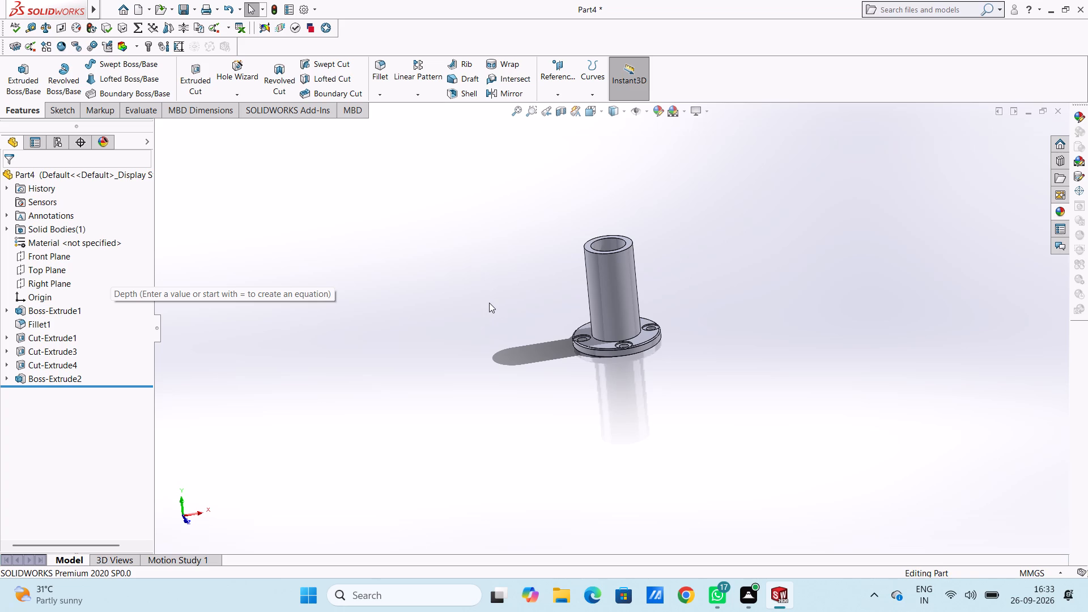
key("ctrl+1")
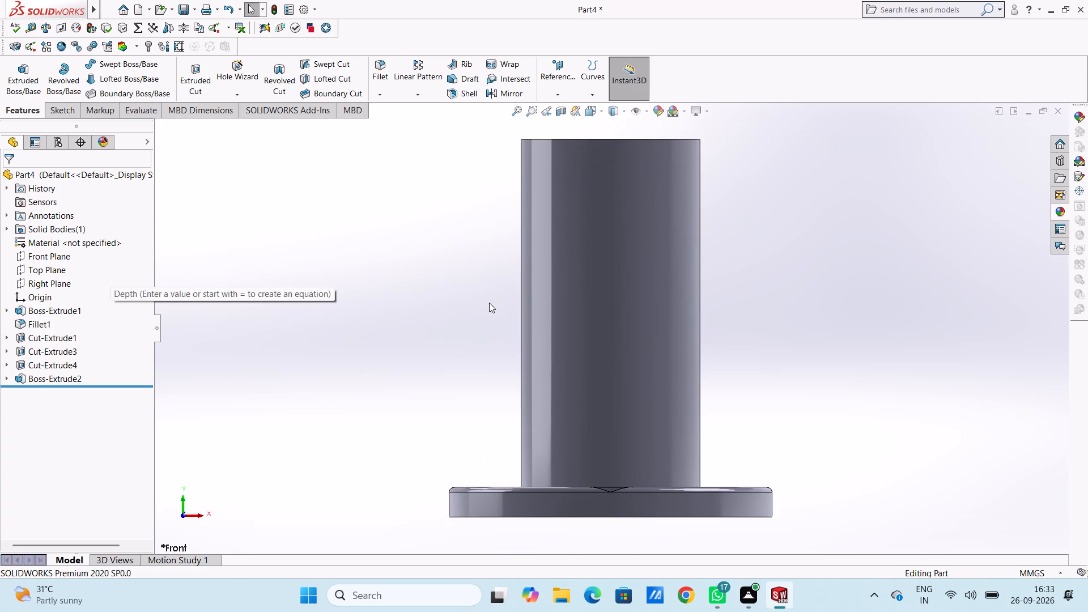
key("ctrl+5")
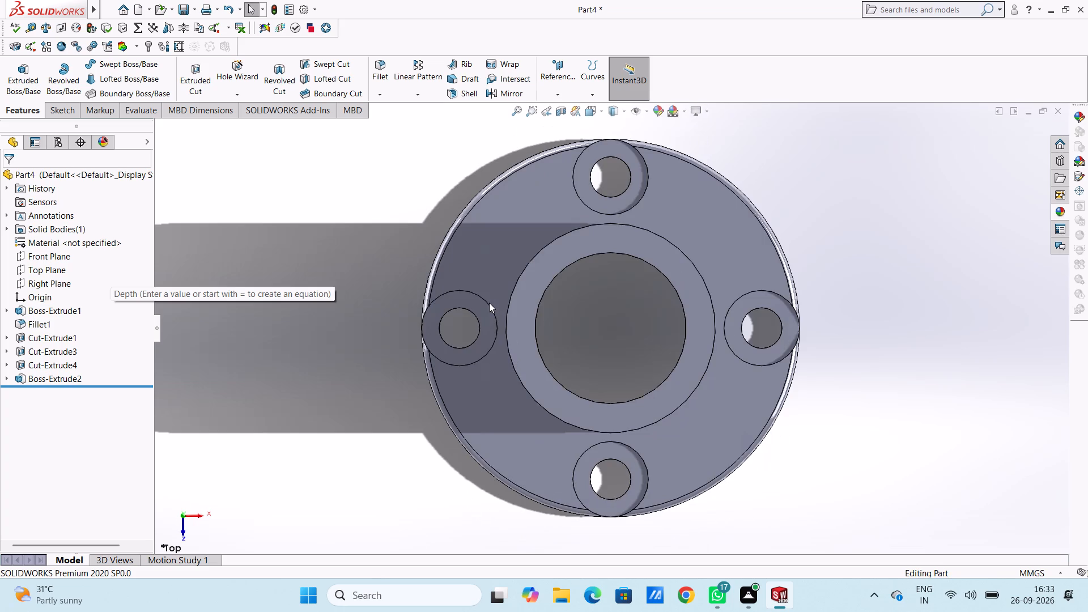
key("ctrl+1")
key("ctrl+5")
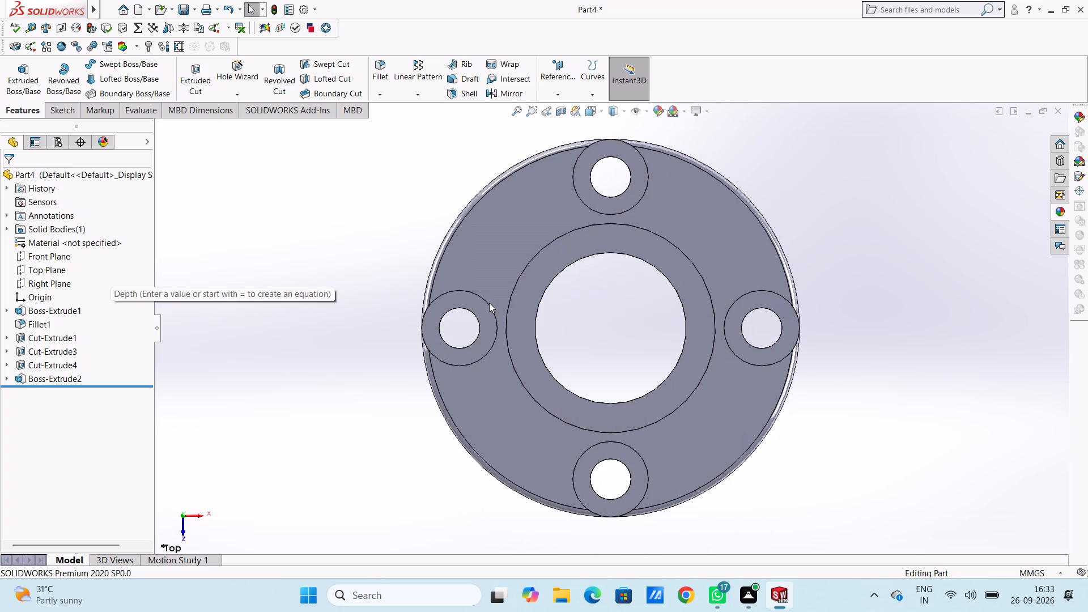
scroll(489, 303, "up", 3)
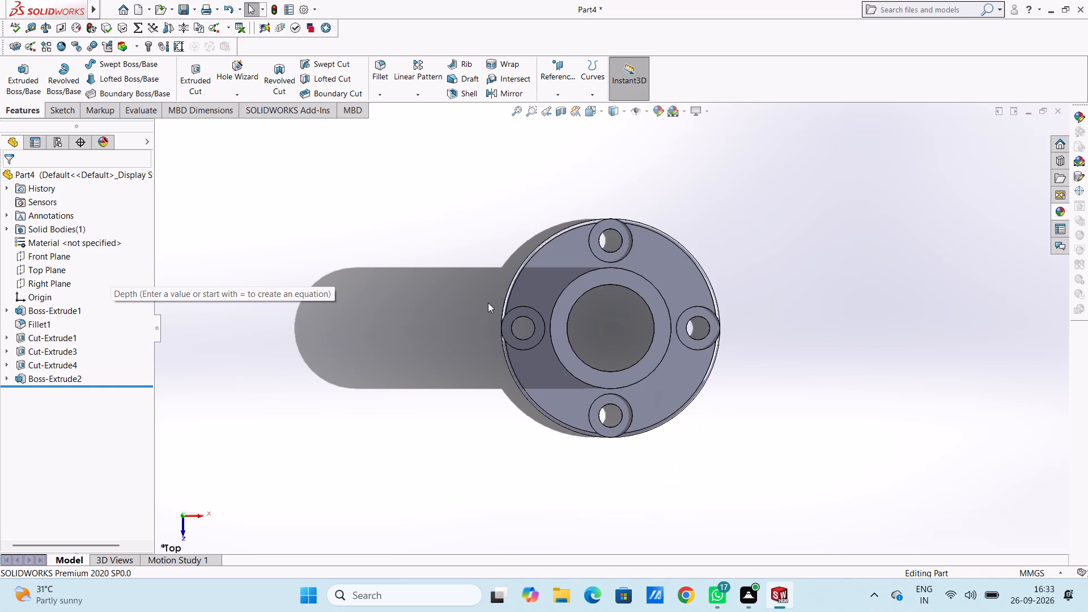
Create a reference plane parallel to the Right Plane, offset 35 mm toward positive X, just beyond the flange's edge.
left_click(564, 66)
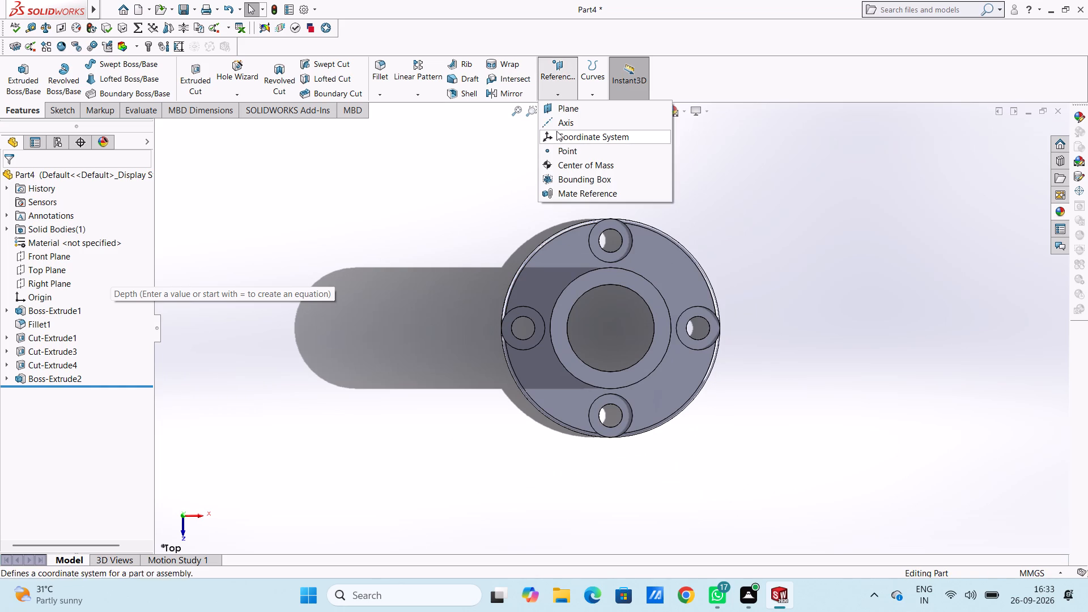
left_click(563, 107)
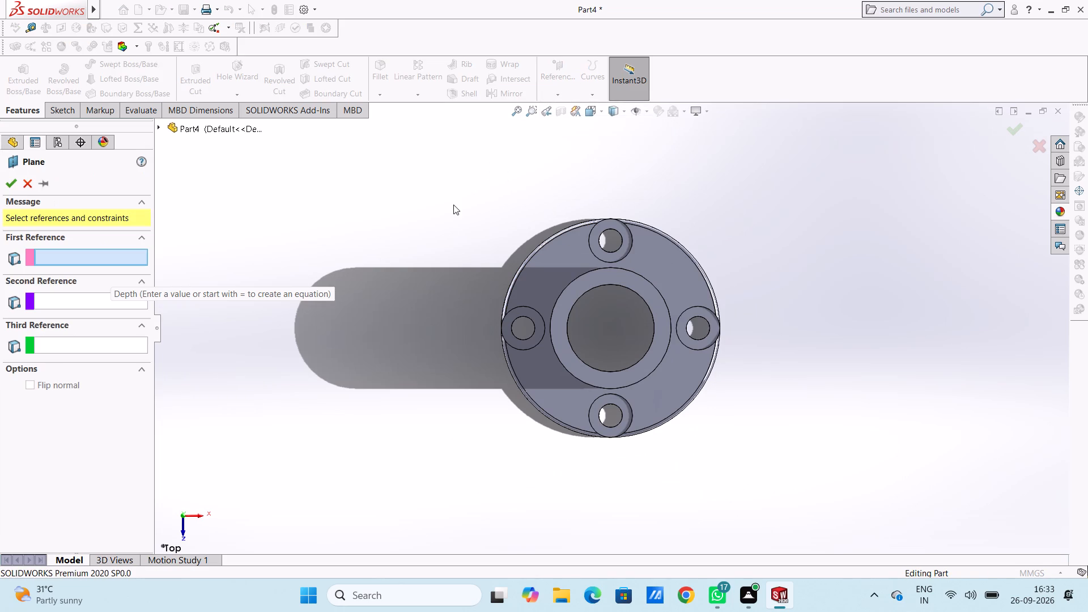
left_click(185, 128)
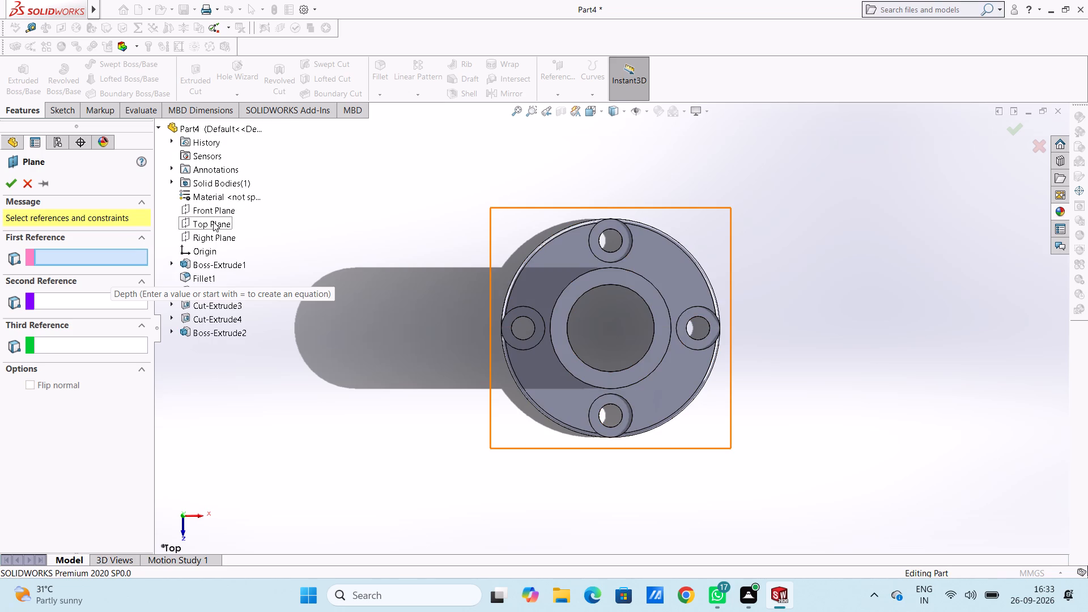
left_click(222, 239)
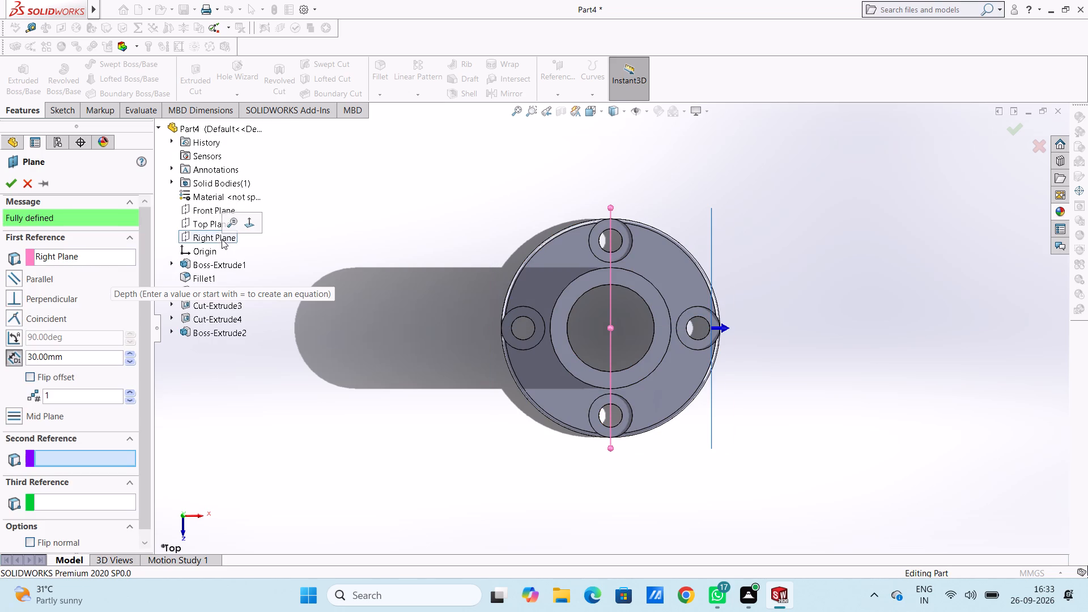
double_click(74, 356)
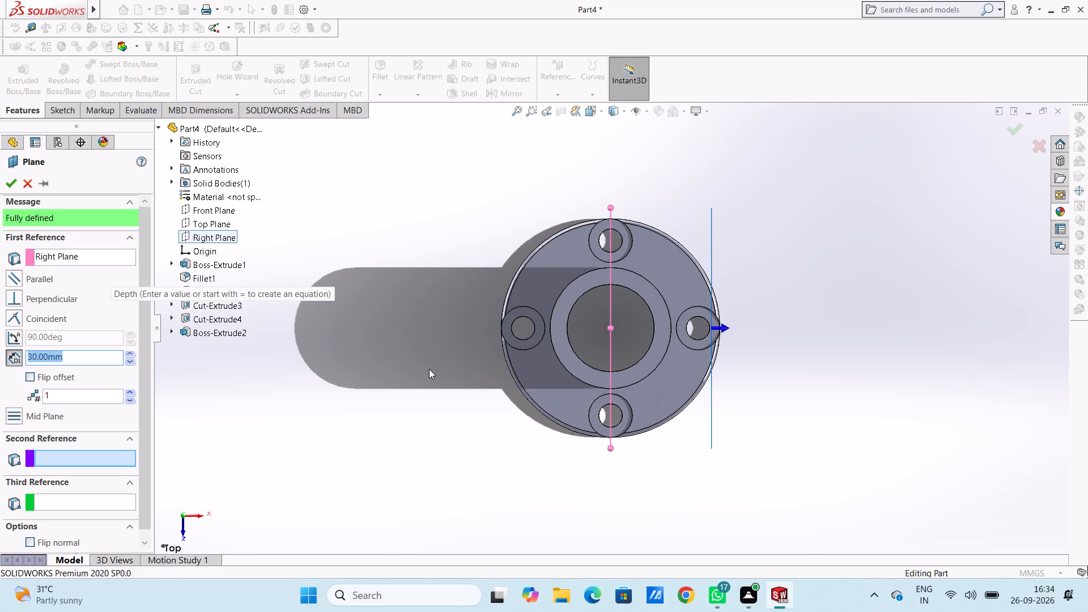
type("32")
key("Return")
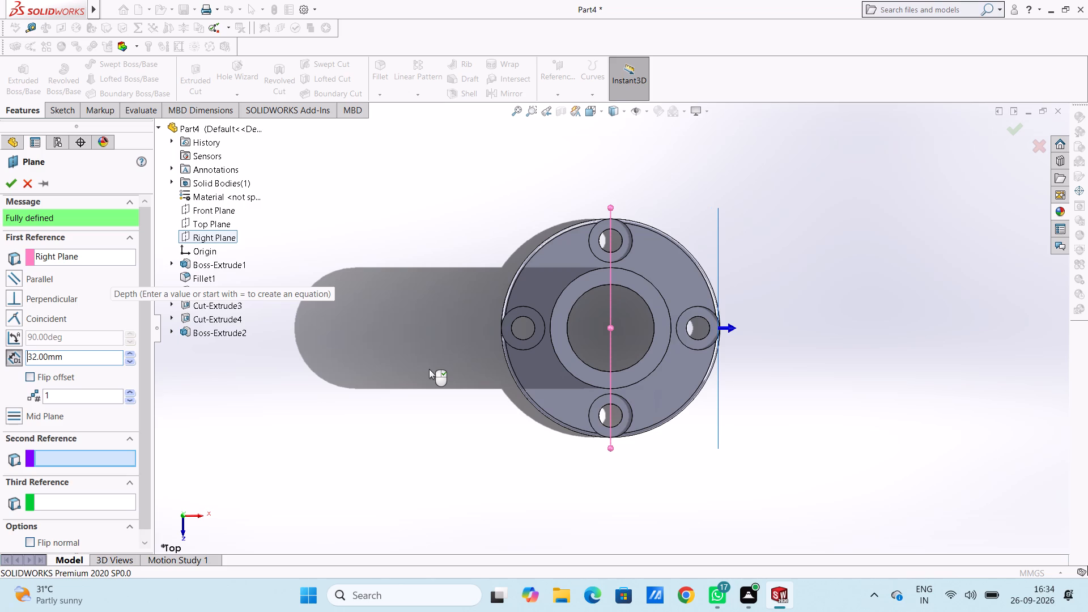
double_click(96, 362)
type("35")
key("Return")
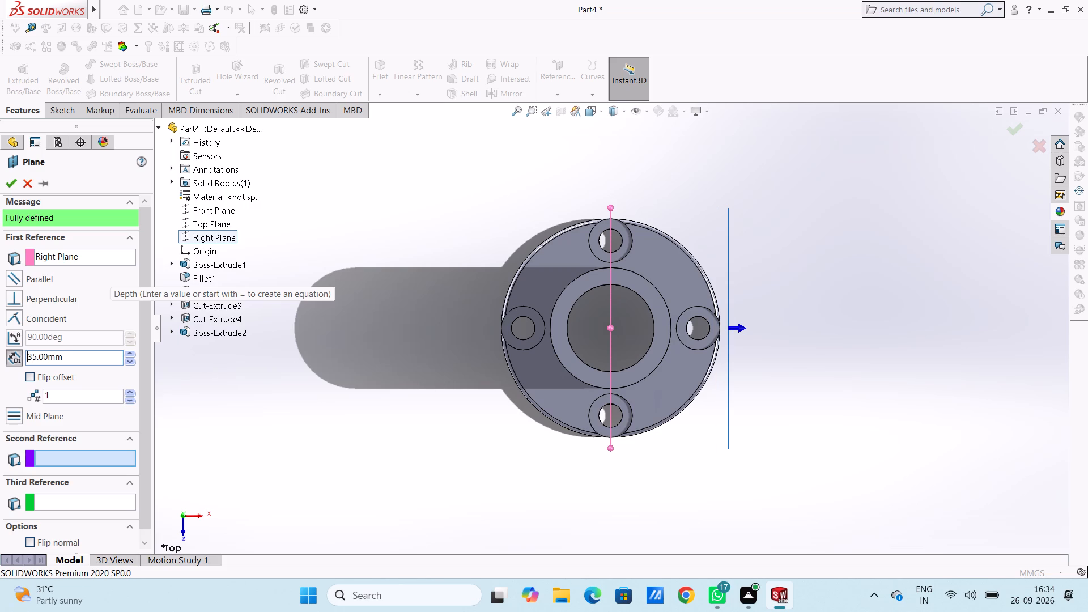
left_click(10, 182)
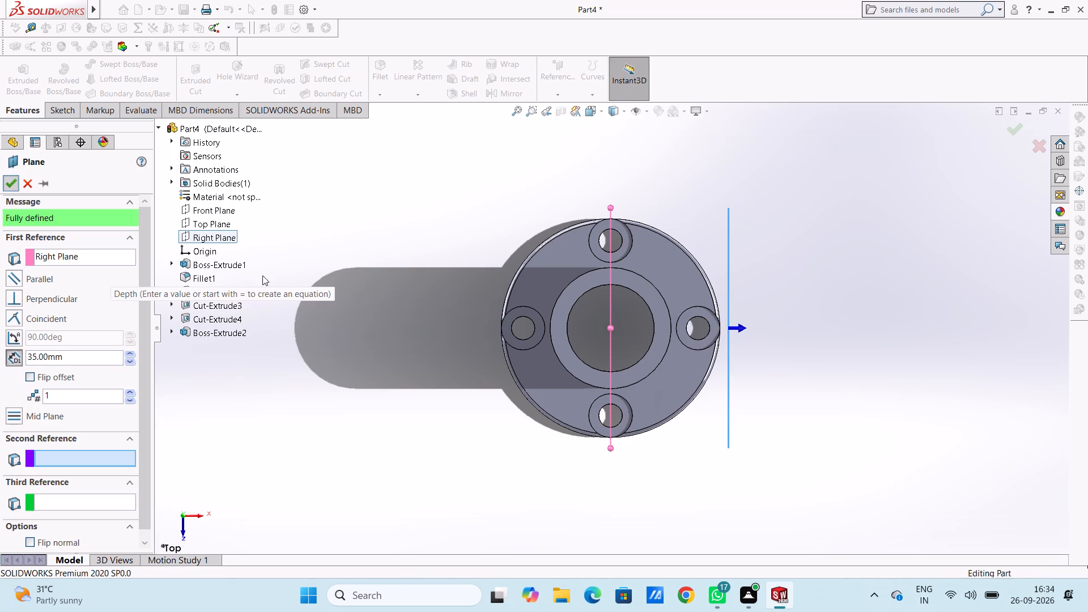
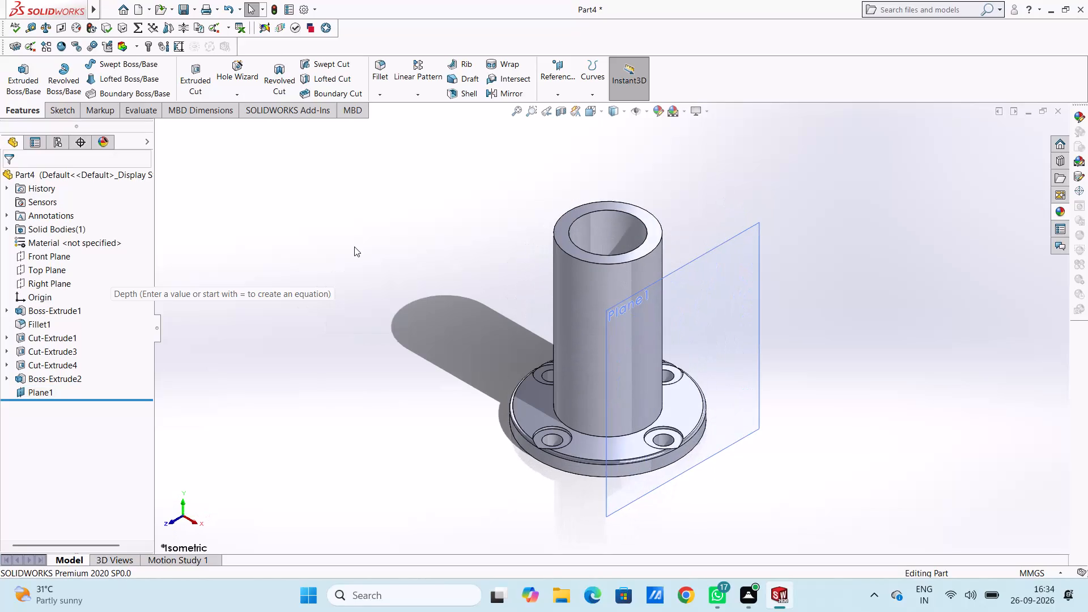
Sketch two concentric circles with radii of 9 mm and 14 mm on the offset plane, centred in line with the tube's axis.
key("ctrl+1")
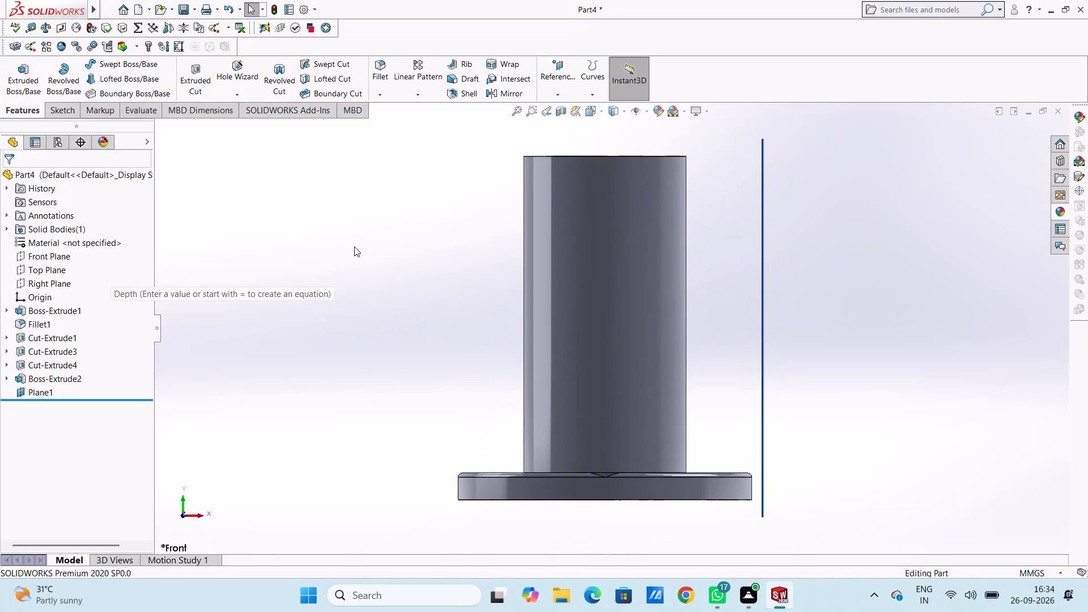
key("ctrl+4")
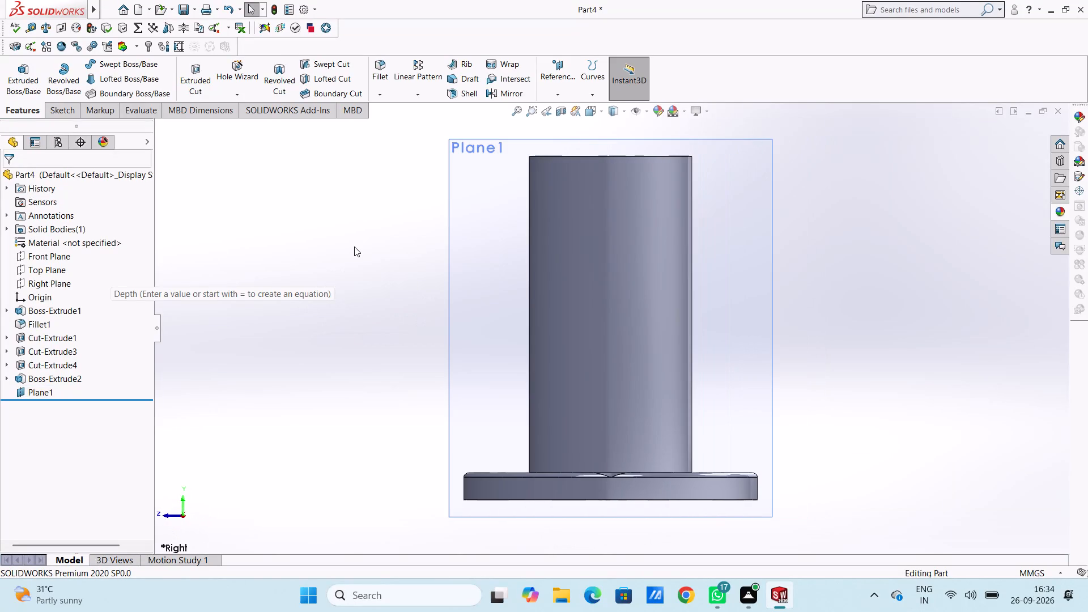
left_click(454, 333)
left_click(499, 301)
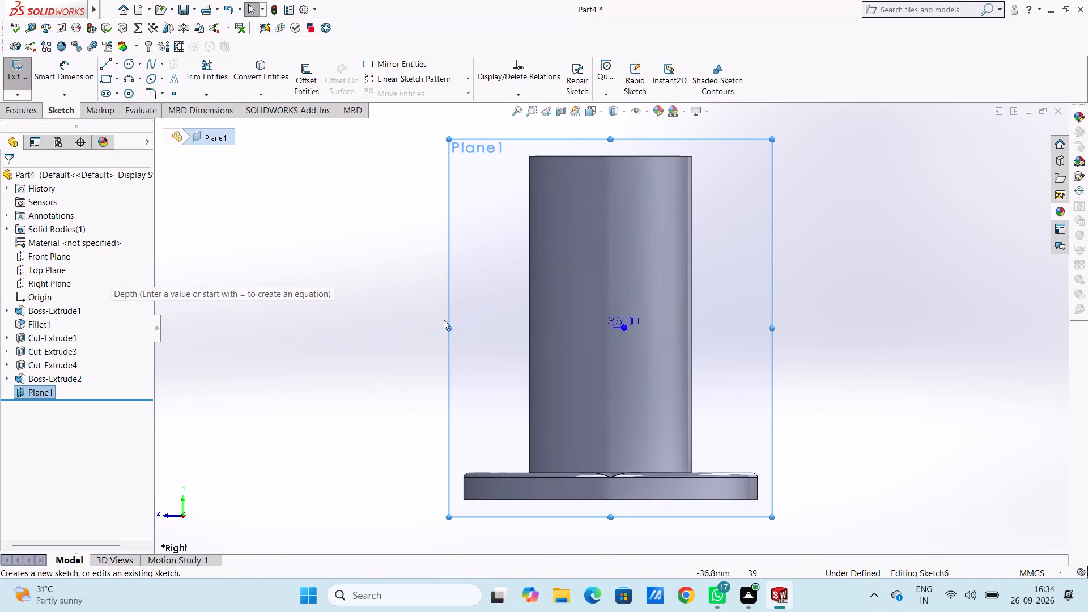
left_click(406, 318)
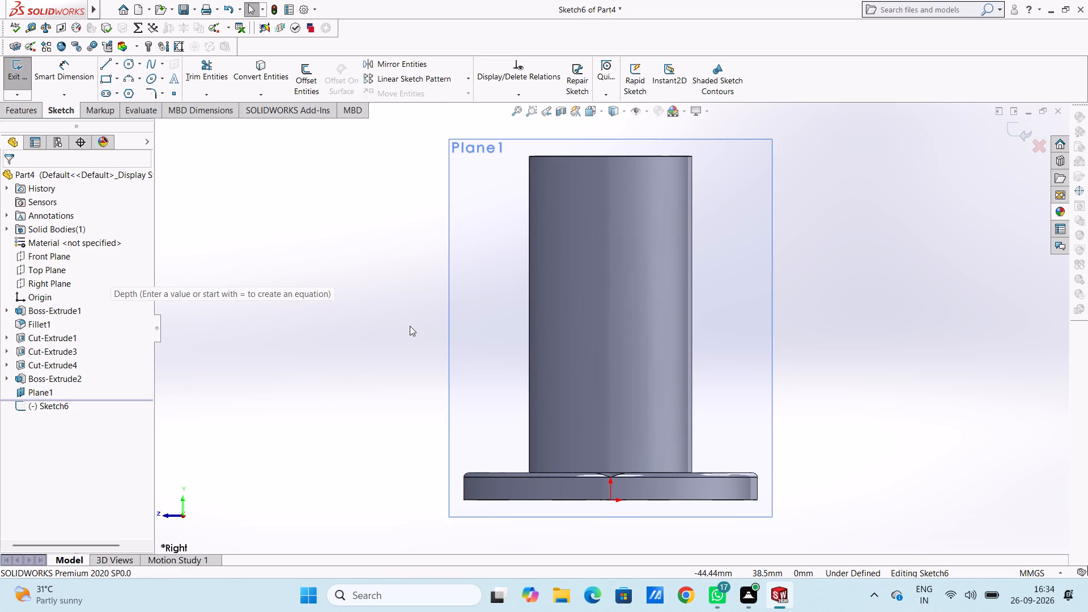
left_click(129, 65)
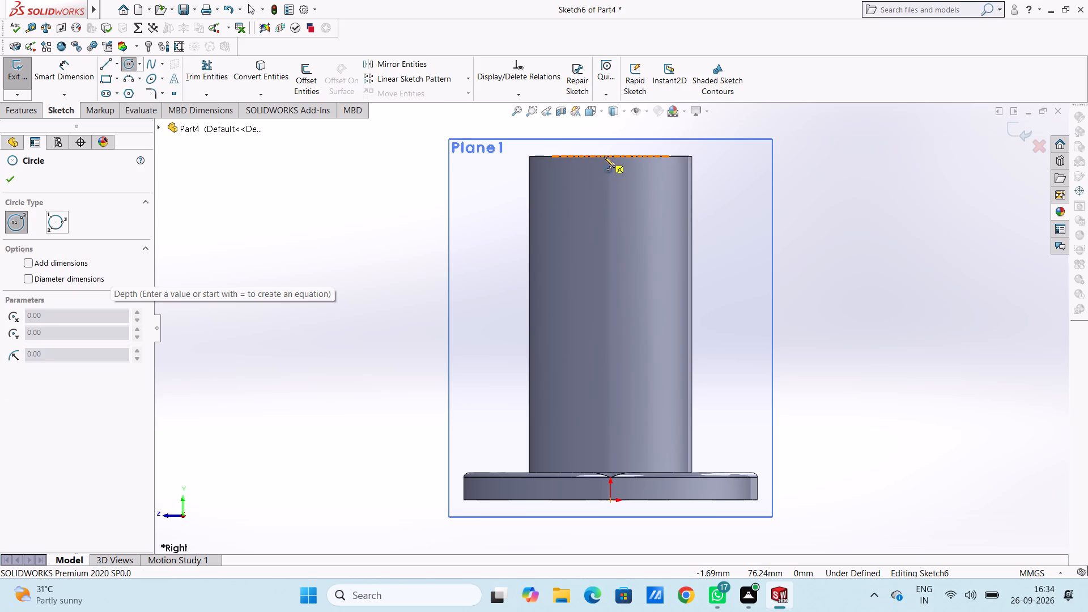
left_click(608, 285)
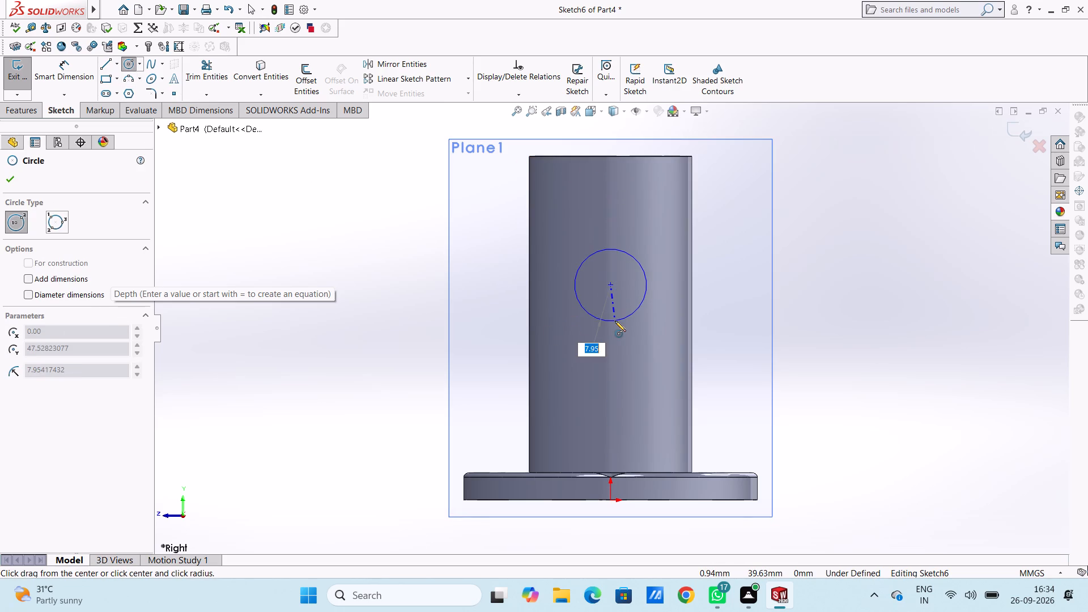
key("9")
key("Return")
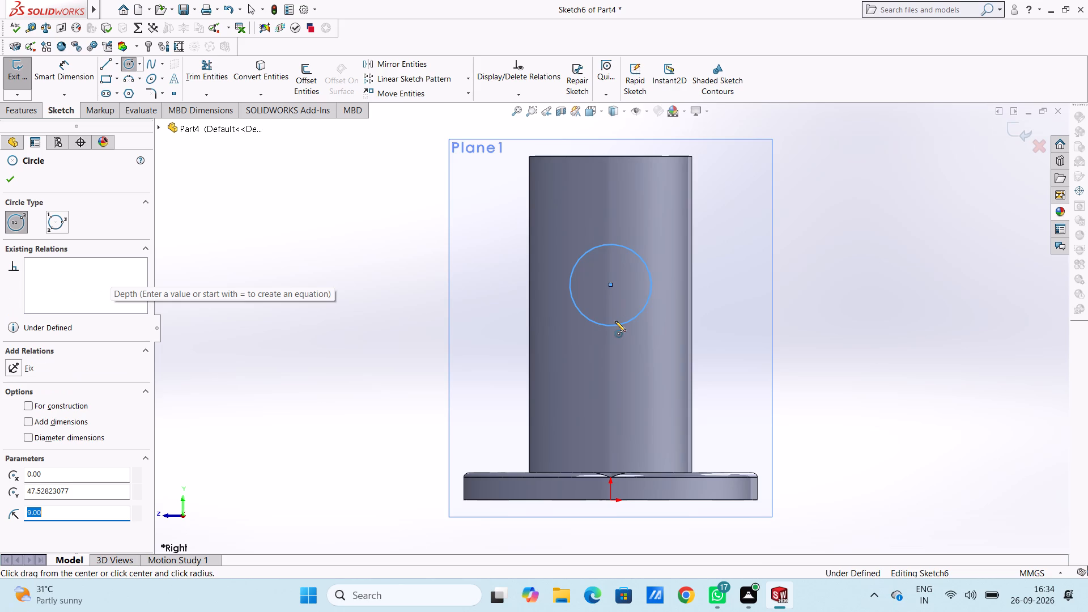
left_click(611, 284)
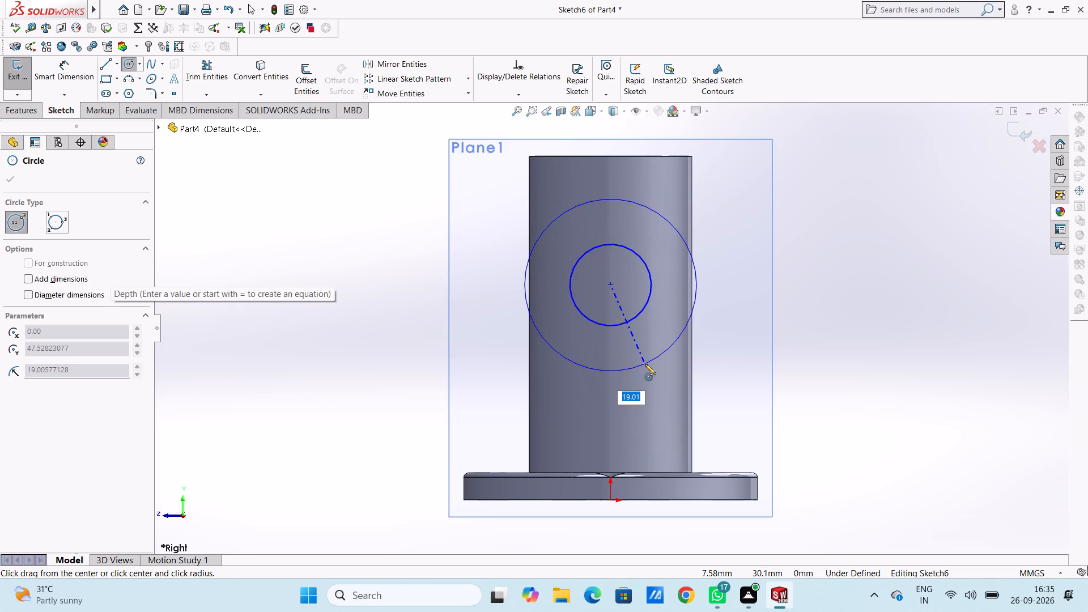
type("14")
key("Return")
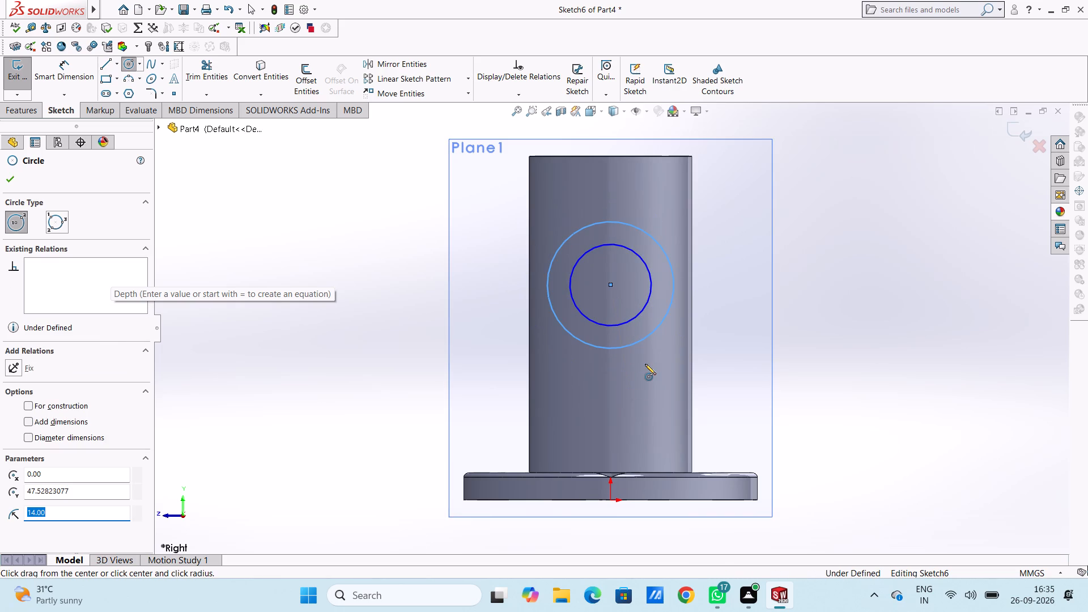
key("Escape")
key("Escape")
Add diameter dimensions to both circles, keeping 28 mm for the outer one and 18 mm for the inner one.
scroll(620, 379, "up", 4)
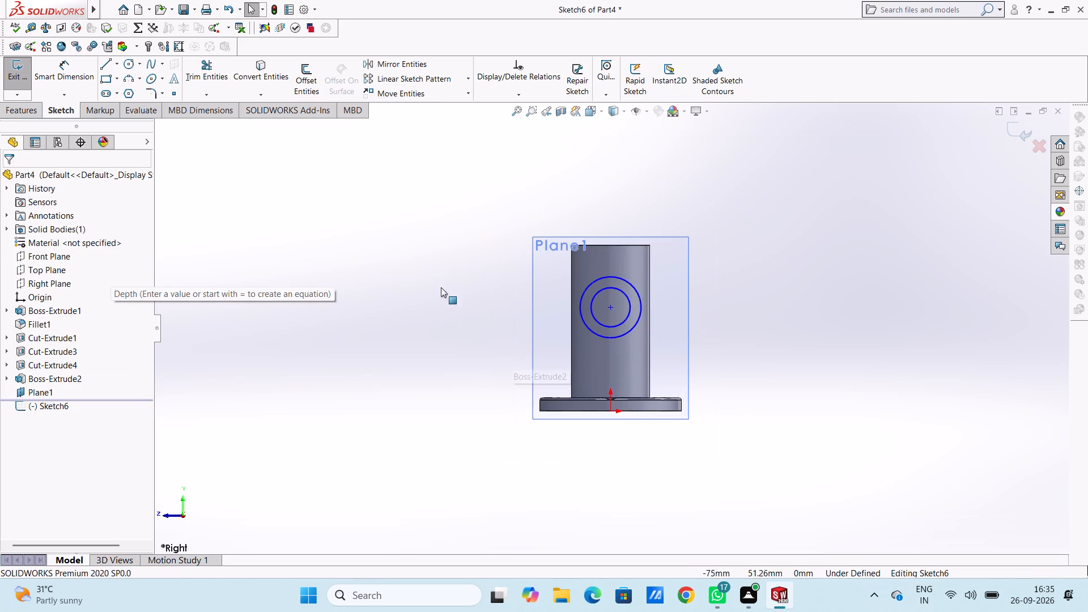
middle_click_drag(440, 286, 477, 331)
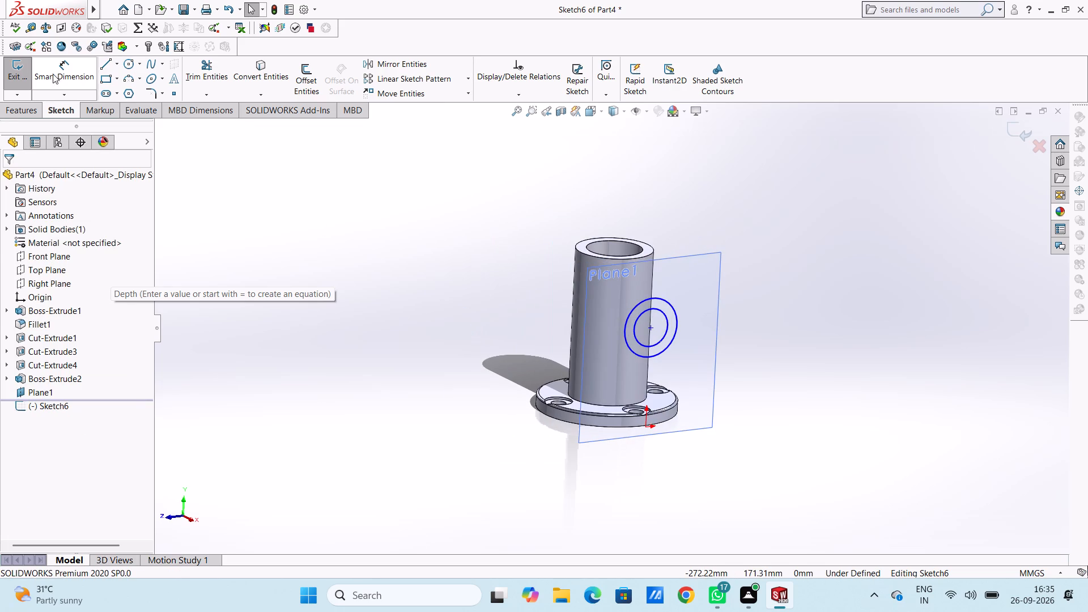
left_click(53, 74)
left_click(628, 343)
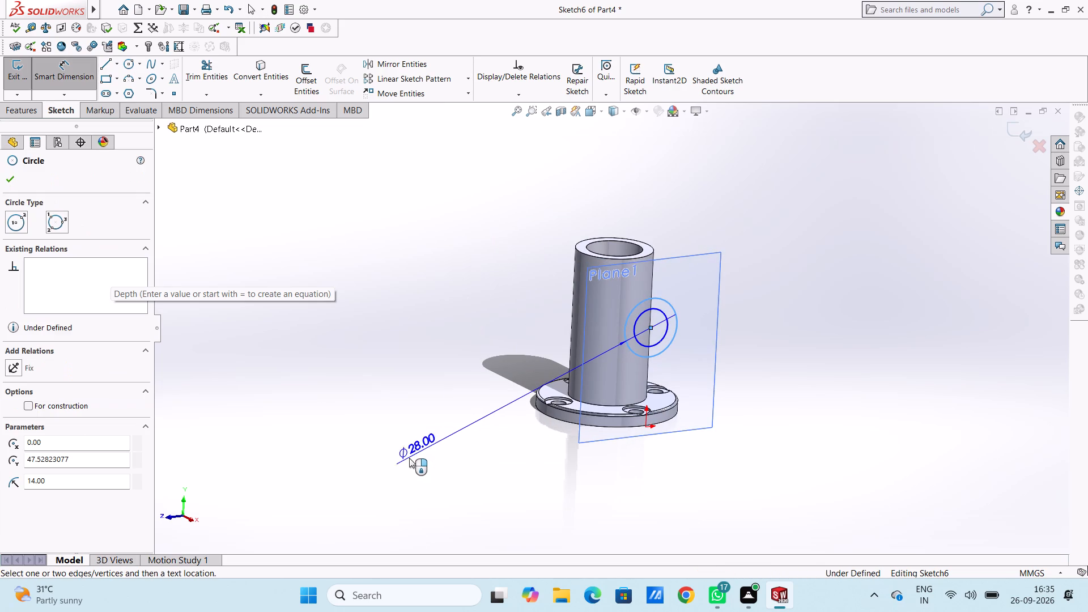
left_click(405, 460)
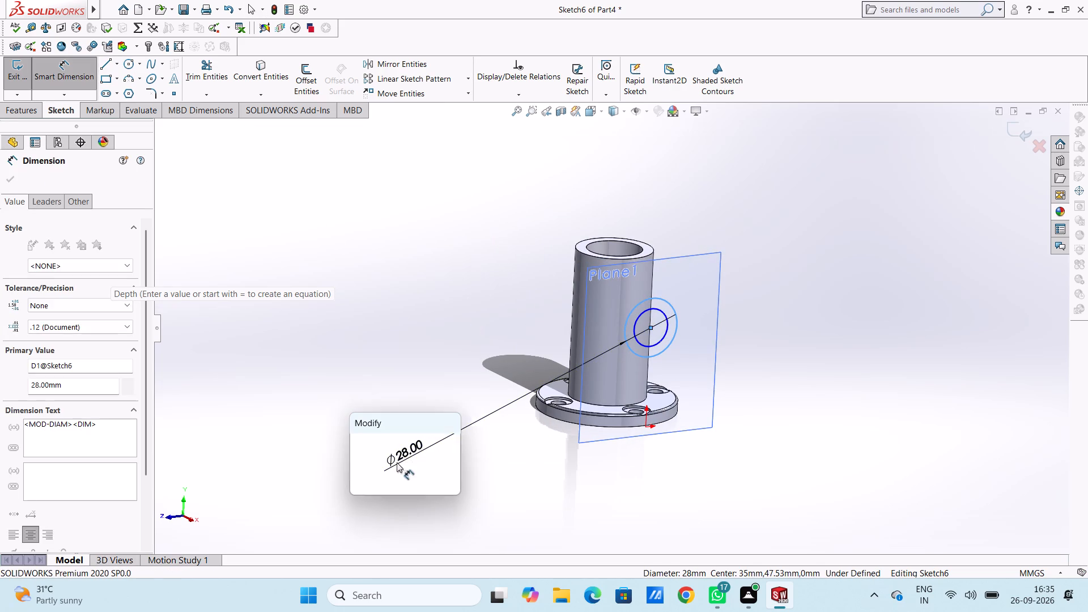
left_click(359, 440)
left_click(357, 389)
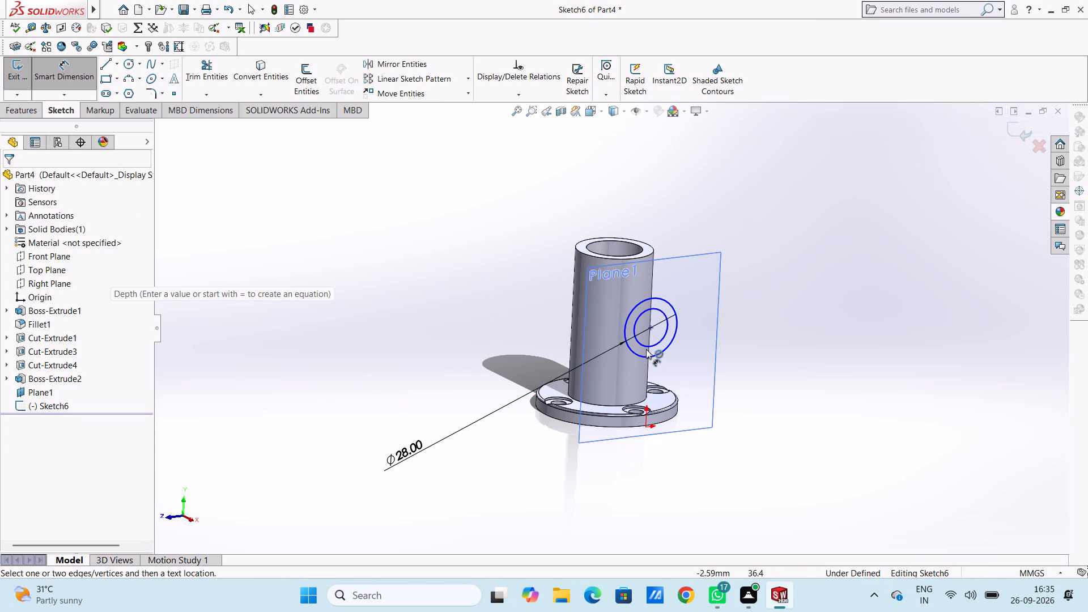
left_click(647, 345)
left_click(885, 460)
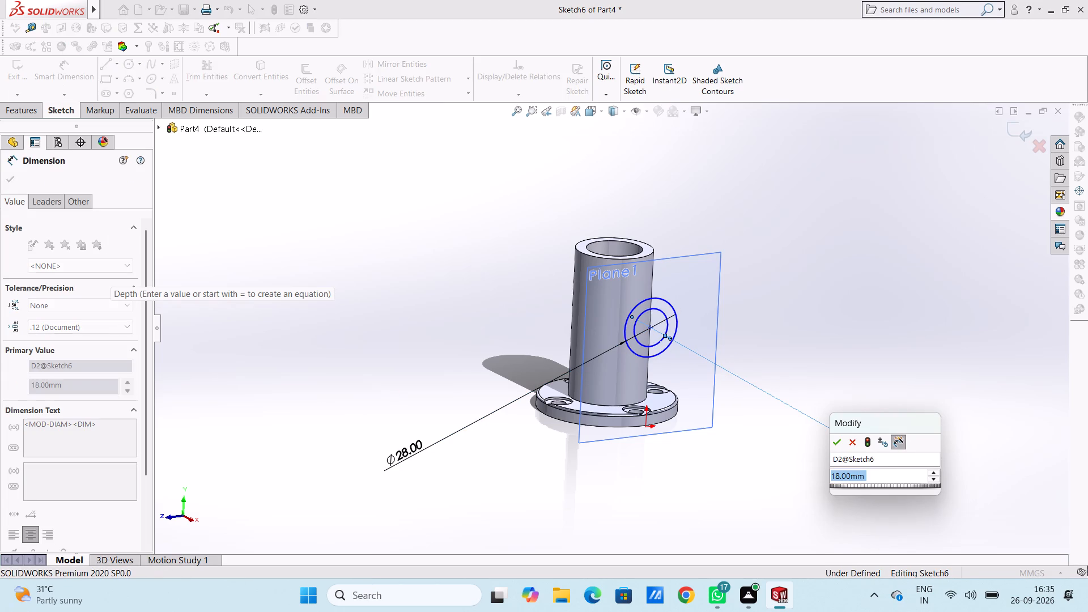
left_click(833, 441)
left_click(802, 450)
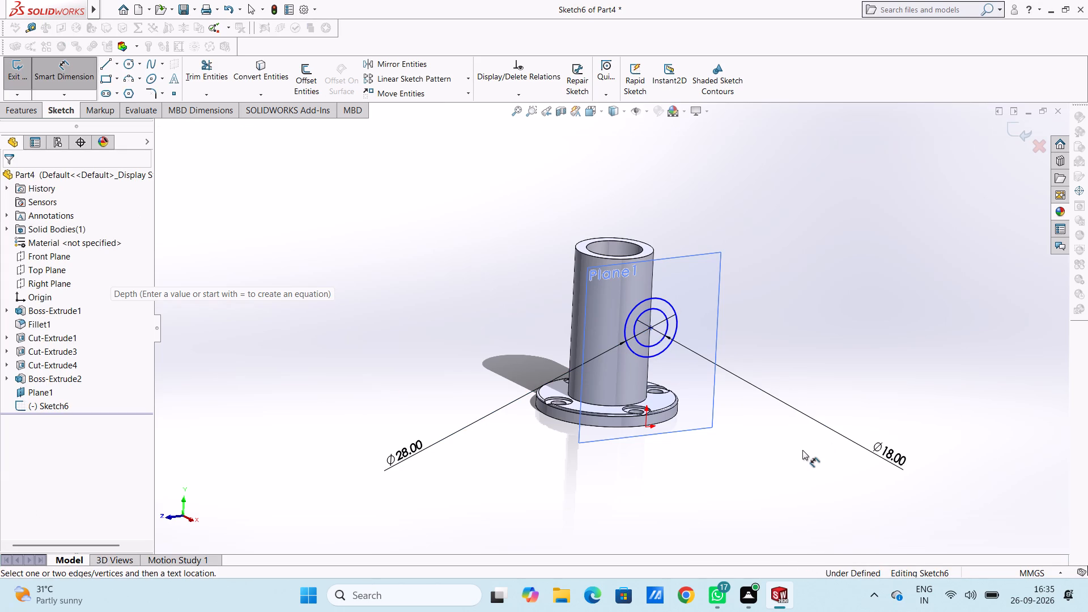
Dimension the circles' centre from the tube's top edge and set the vertical distance to 35 mm.
key("ctrl+4")
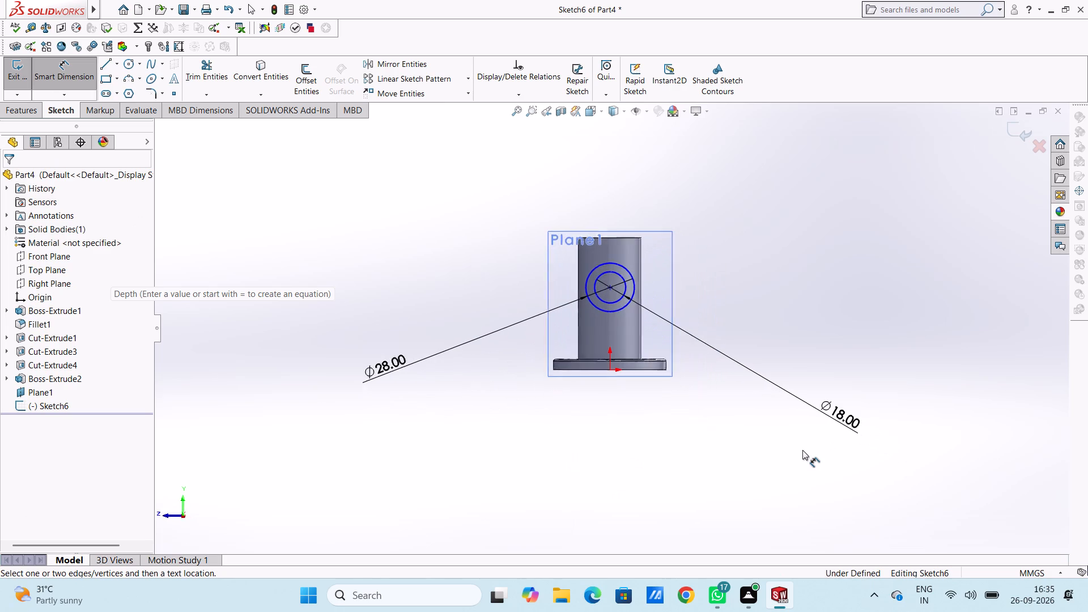
scroll(647, 264, "down", 2)
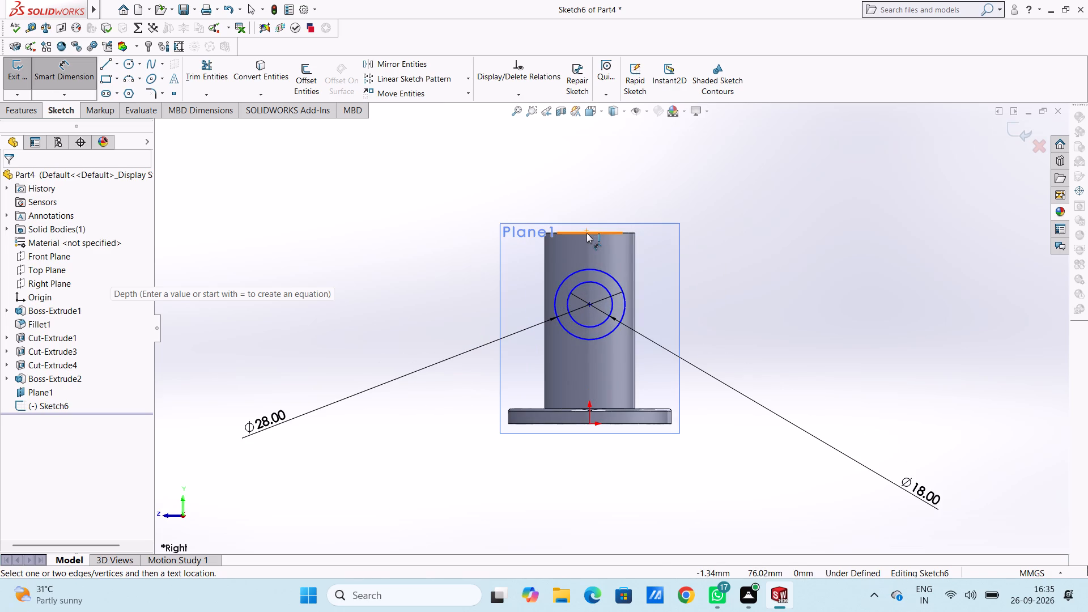
left_click(586, 233)
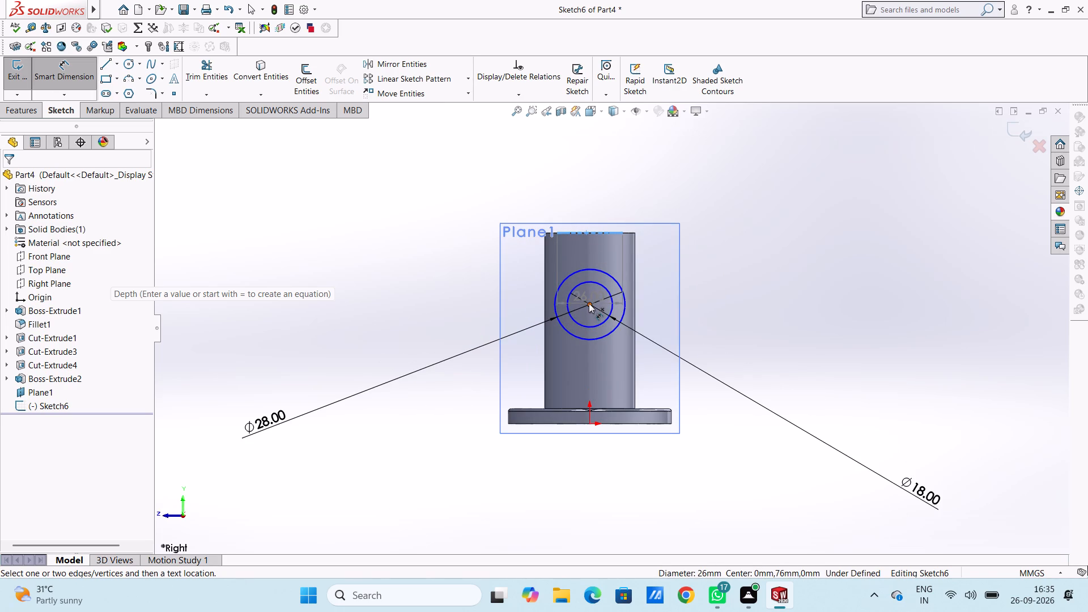
left_click(589, 303)
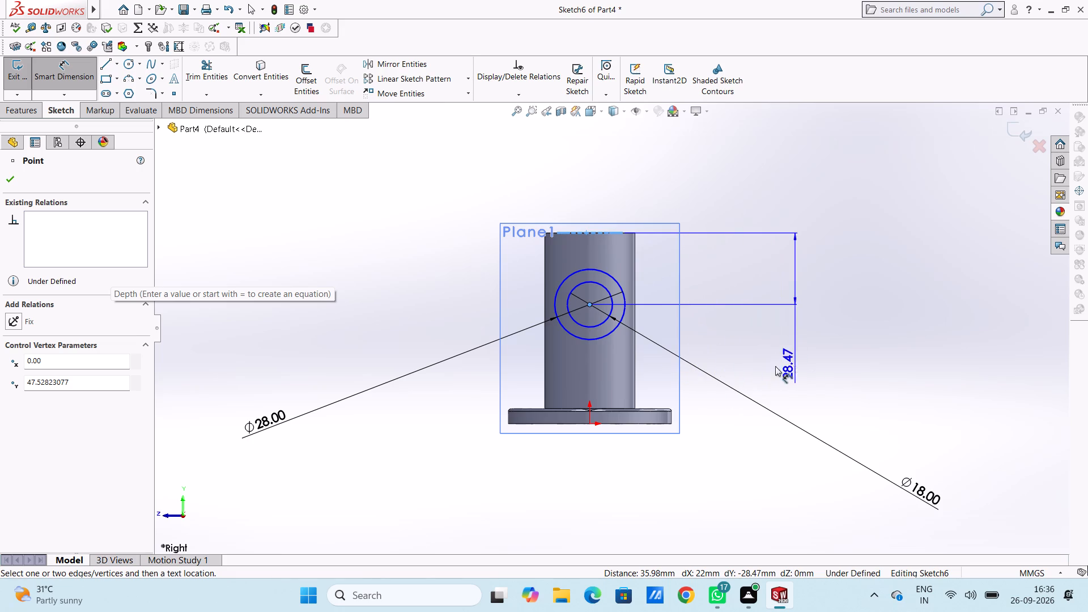
left_click(770, 303)
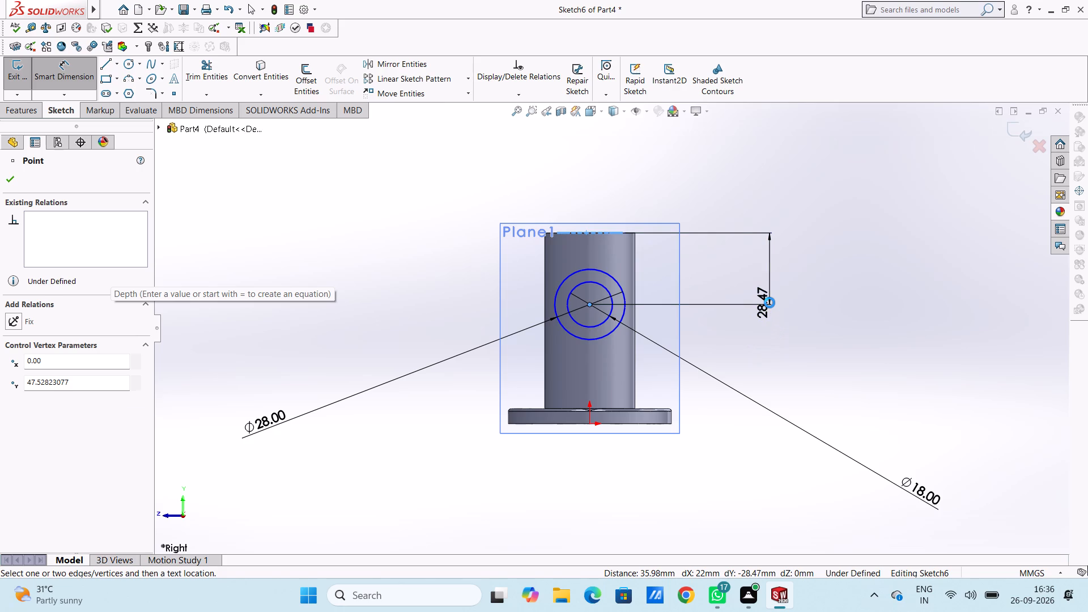
type("35")
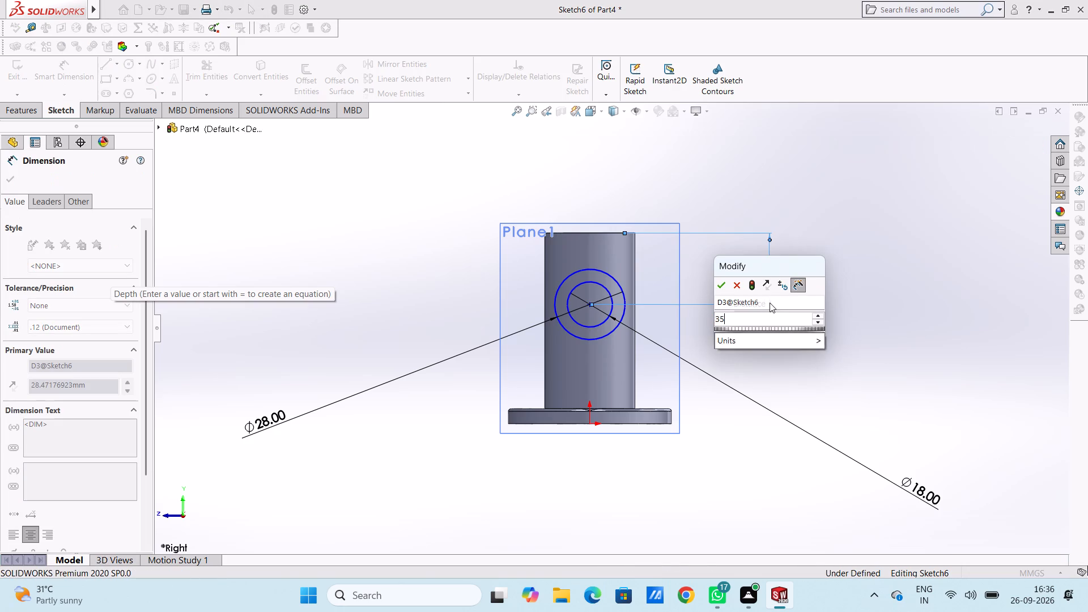
key("Return")
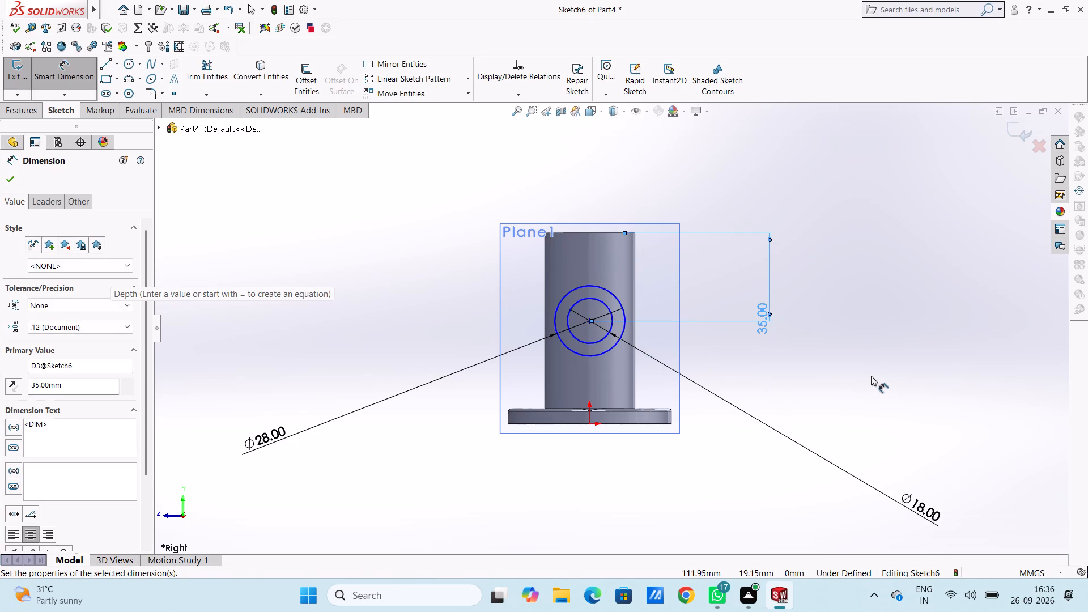
left_click(871, 376)
Add an 18 mm horizontal dimension between the circles' centre and the tube's side edge to fully locate the sketch.
left_click(590, 318)
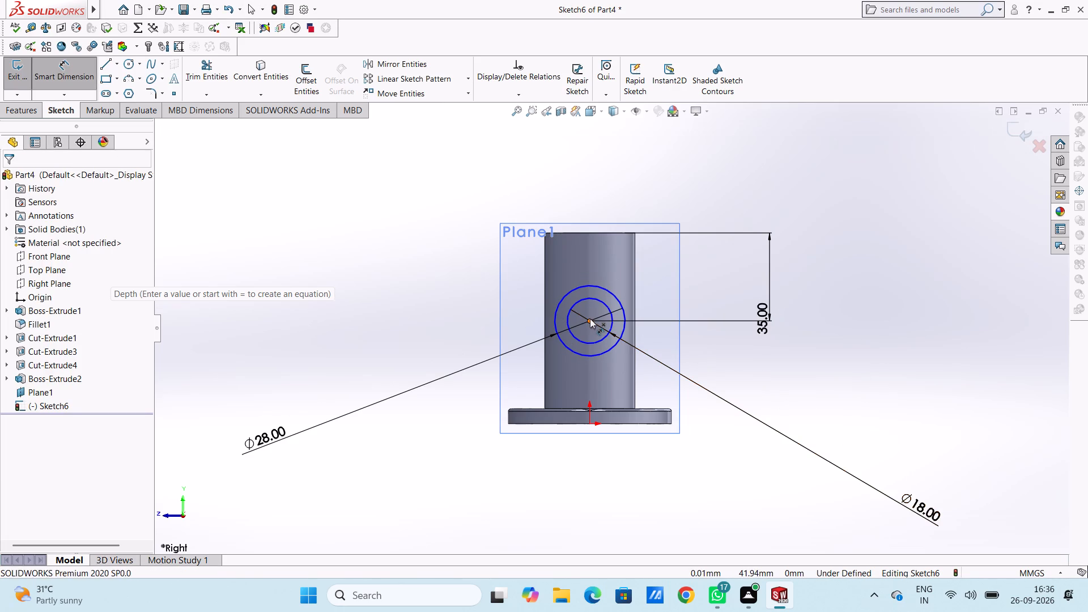
left_click(636, 369)
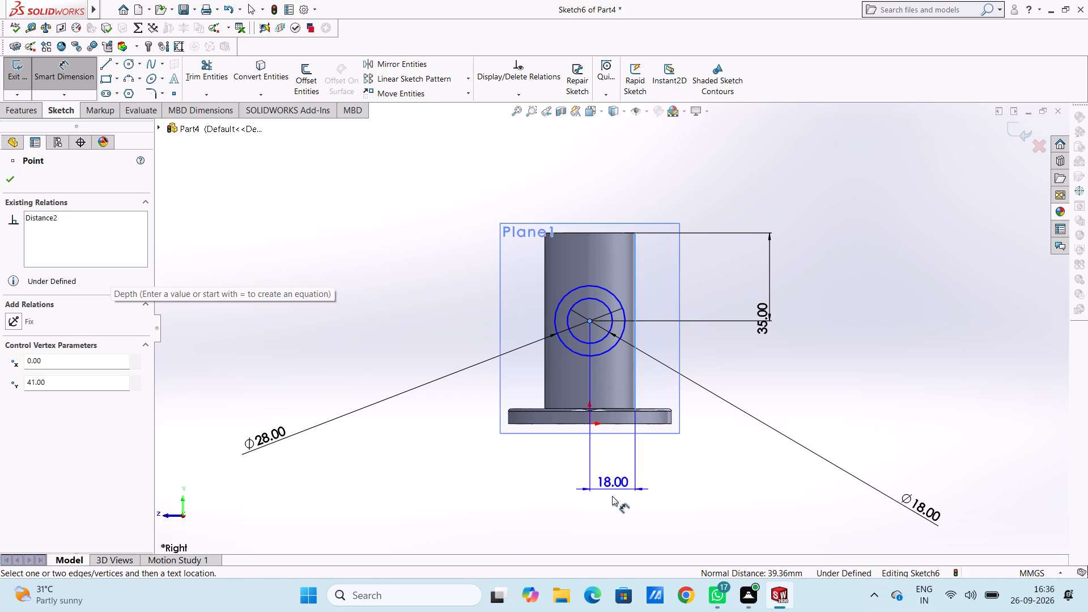
left_click(612, 496)
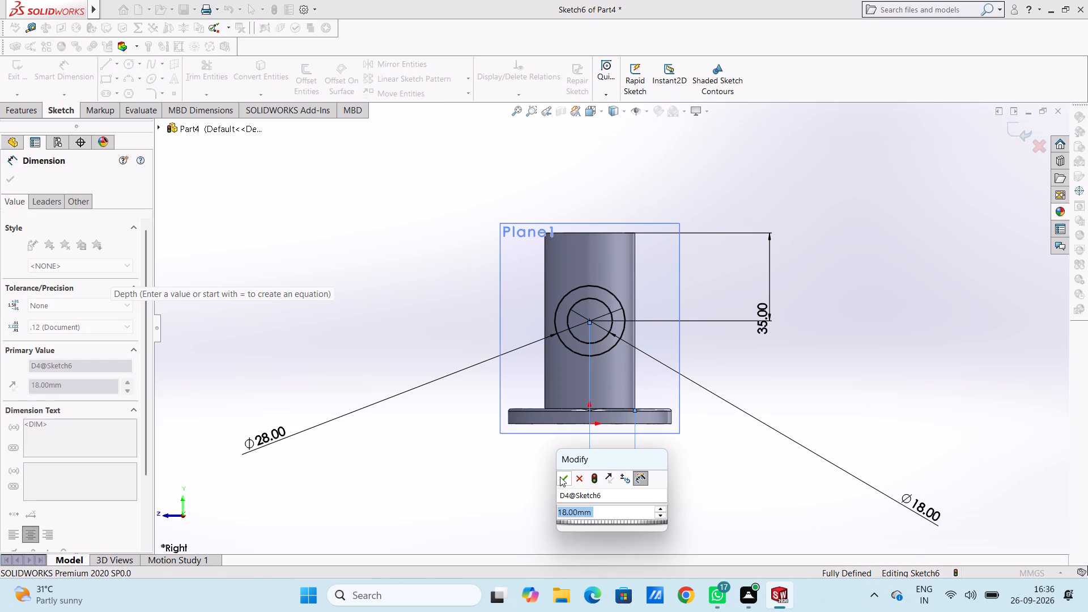
left_click(560, 477)
left_click(465, 471)
Boss-extrude the ring between the circles toward the tube with a reversed blind depth of 32 mm, merging the result.
middle_click_drag(437, 458, 550, 473)
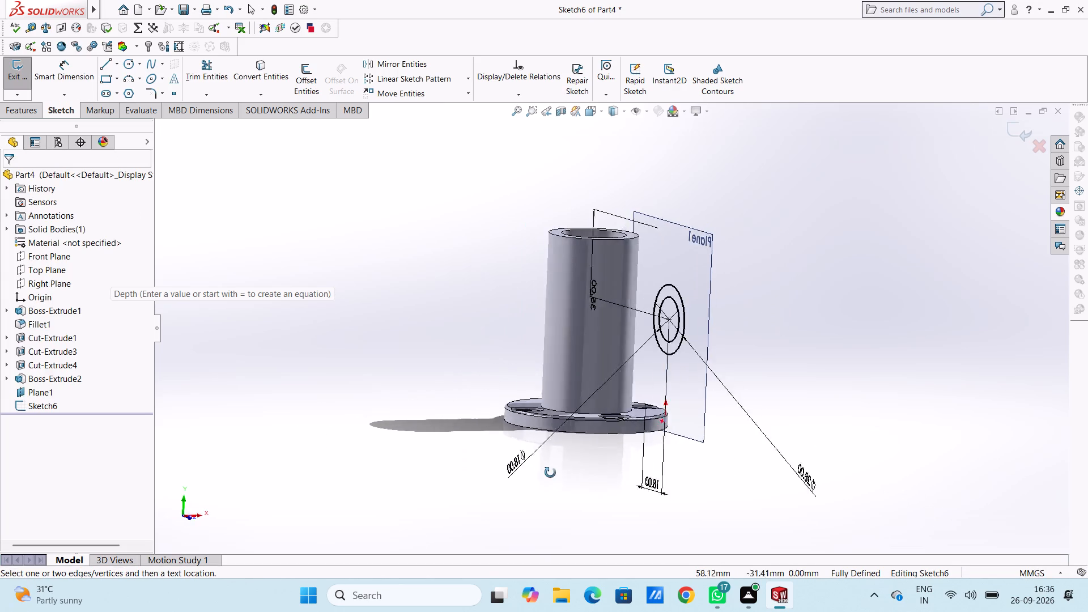
middle_click_drag(550, 473, 538, 466)
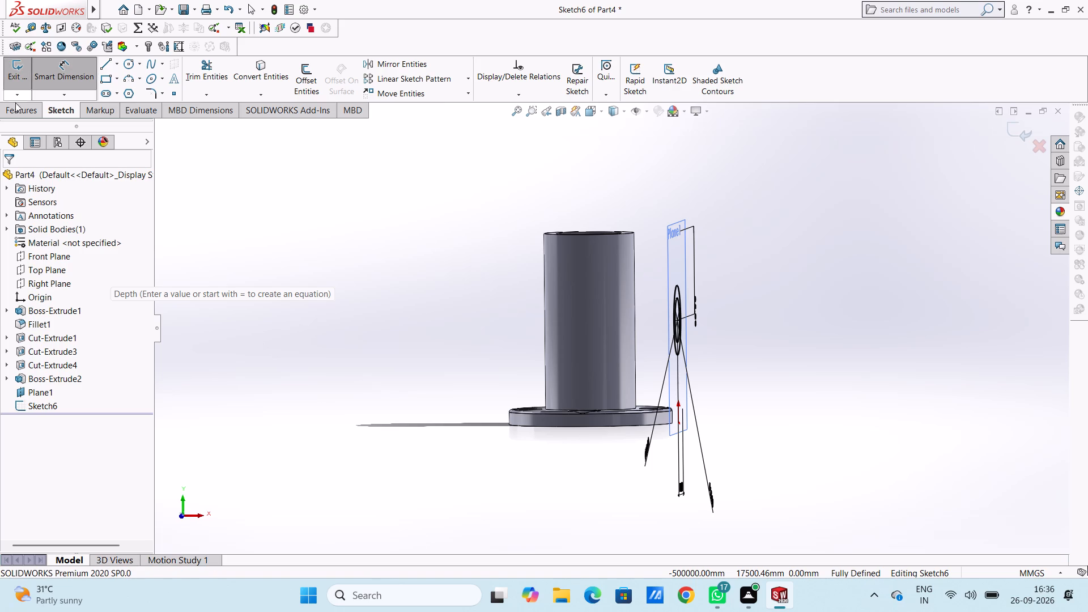
left_click(15, 109)
left_click(20, 75)
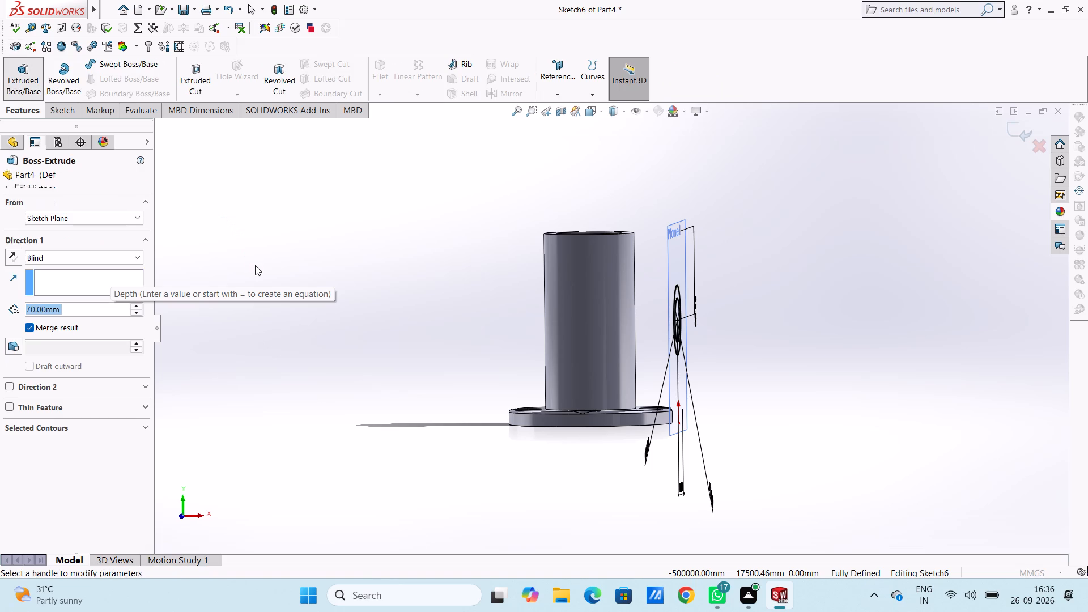
left_click(16, 258)
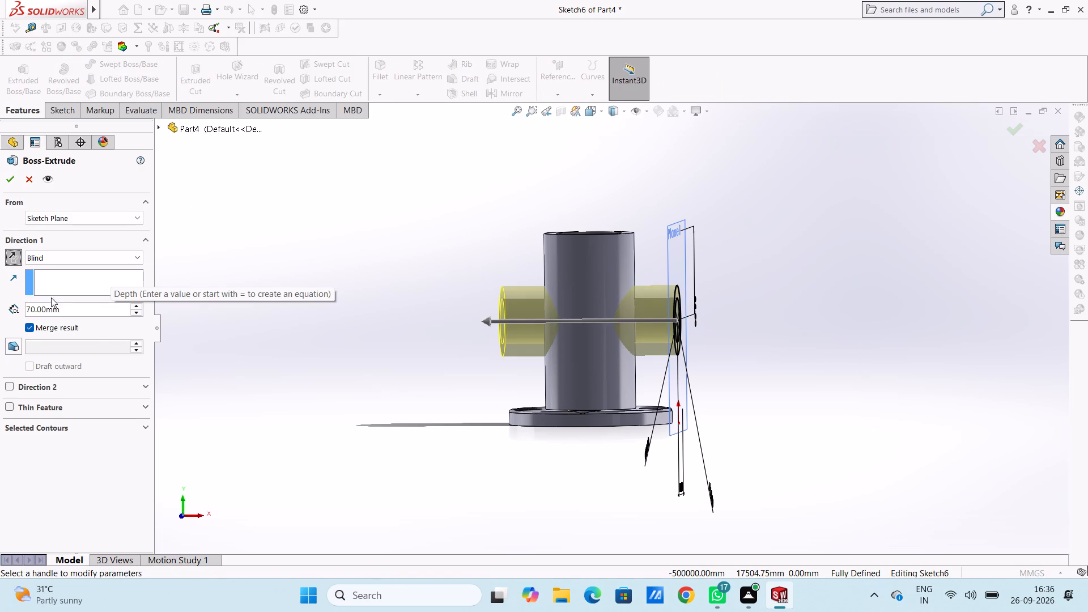
left_click(86, 307)
double_click(86, 307)
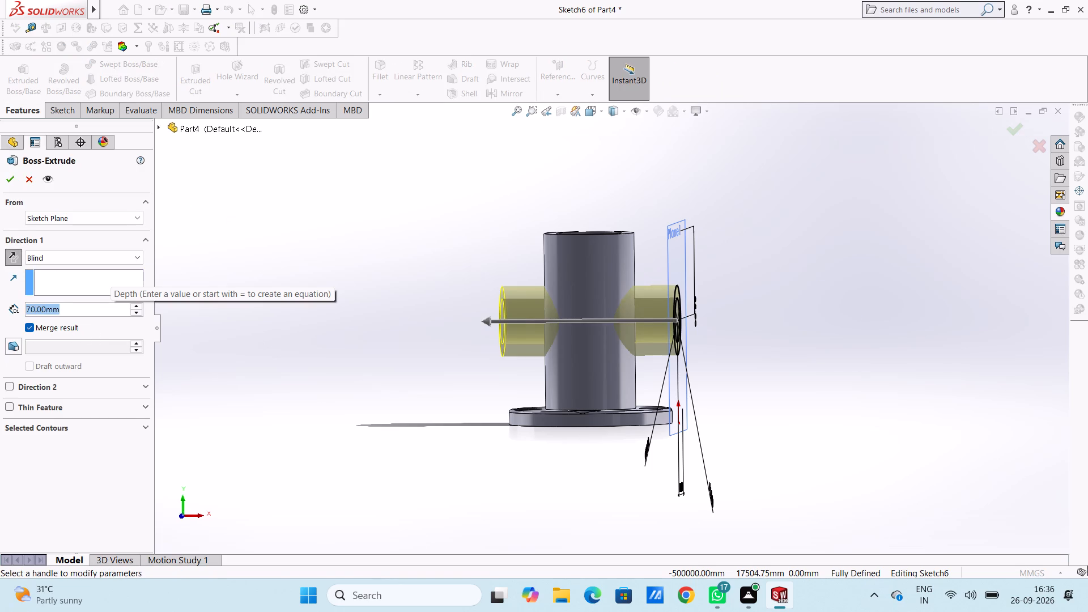
double_click(86, 307)
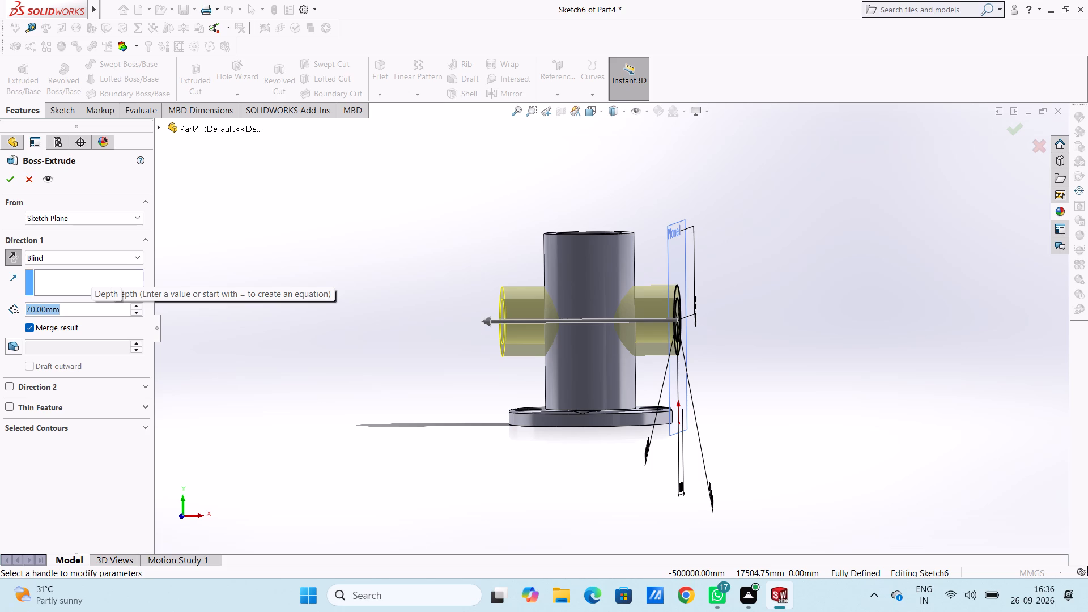
type("32")
key("Return")
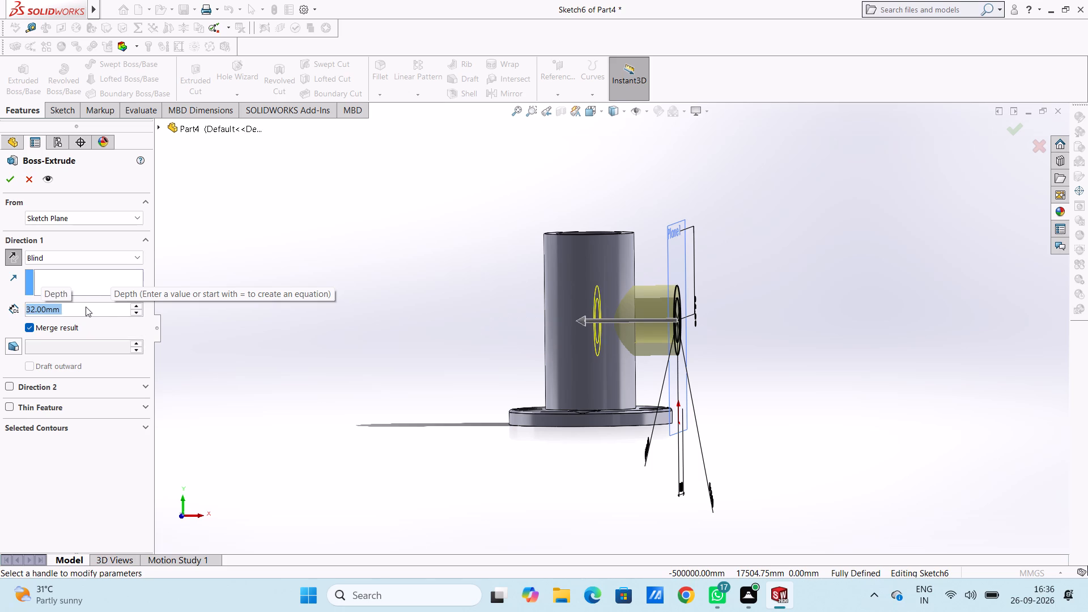
left_click(10, 182)
left_click(343, 257)
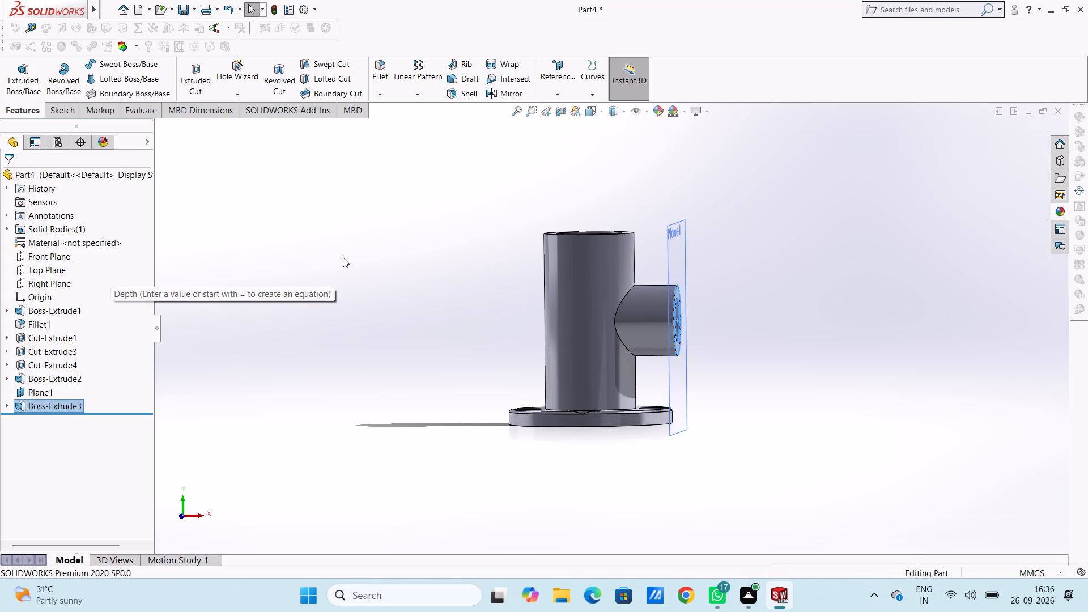
middle_click_drag(352, 237, 343, 426)
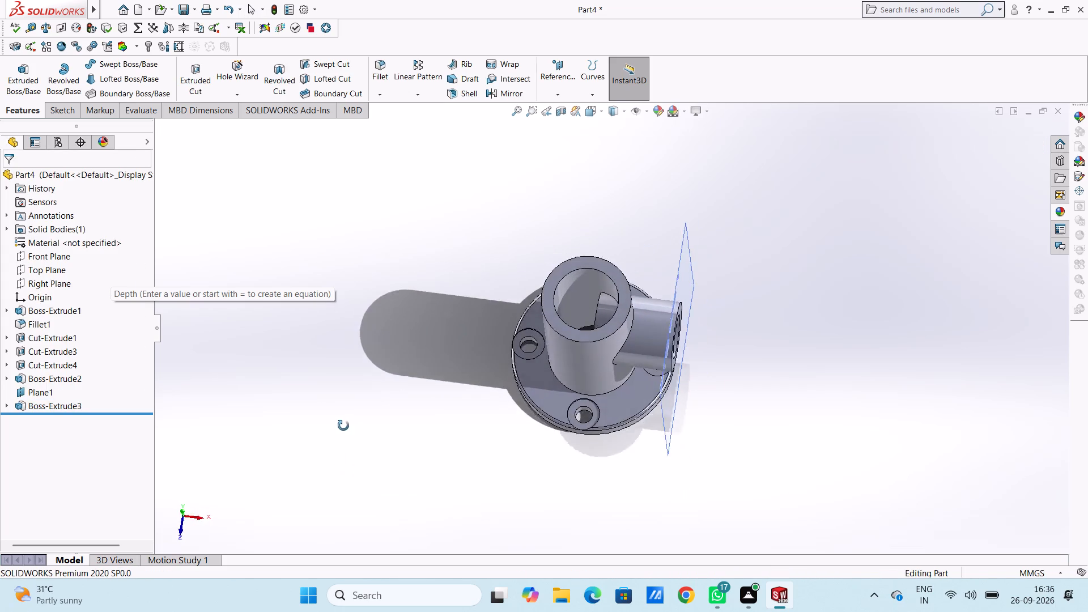
Hide the offset reference plane, Plane1, used for the side branch.
middle_click_drag(343, 426, 332, 312)
middle_click_drag(332, 312, 350, 268)
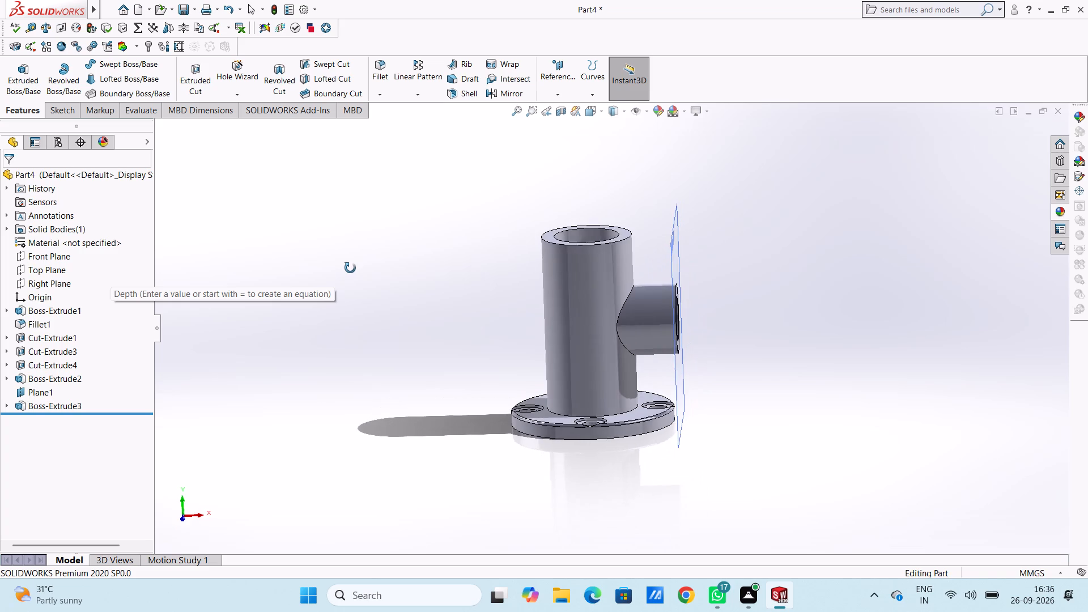
middle_click_drag(350, 268, 352, 262)
middle_click(352, 262)
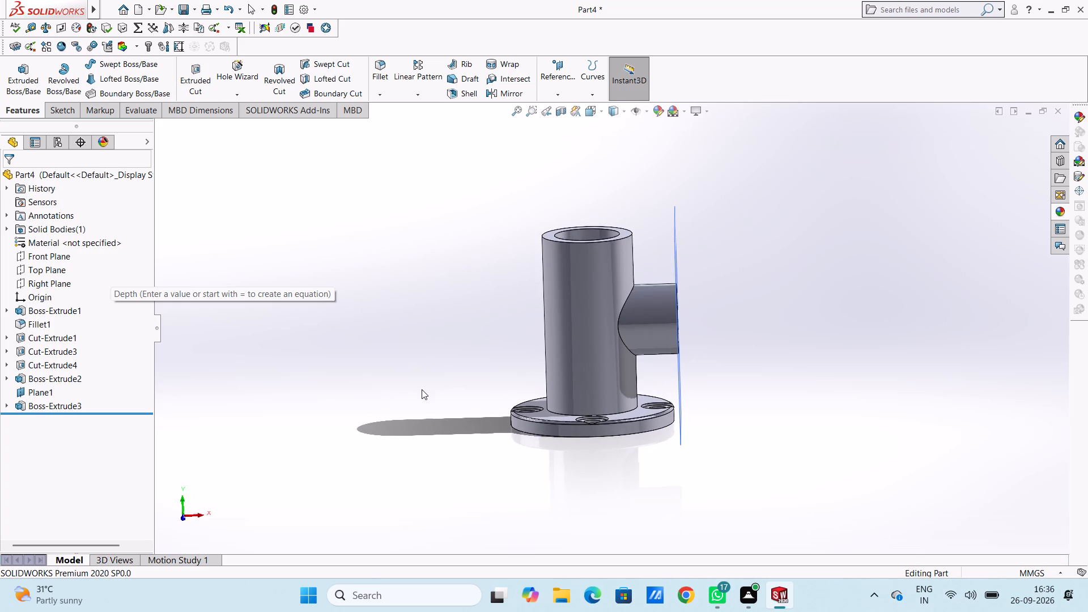
scroll(410, 388, "up", 4)
middle_click_drag(431, 346, 393, 343)
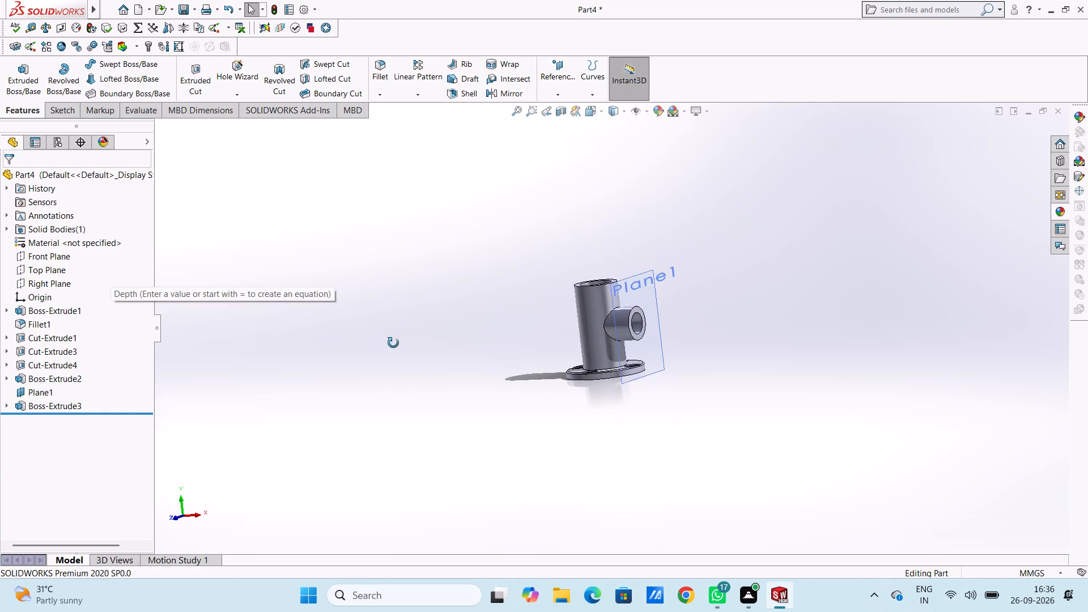
middle_click_drag(393, 343, 422, 361)
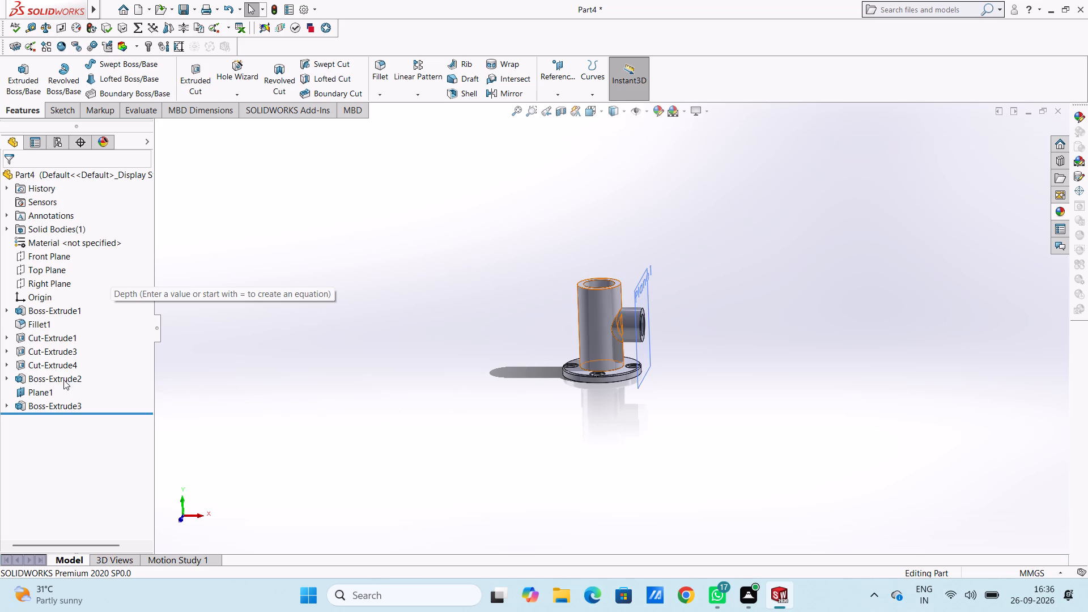
left_click(56, 392)
left_click(82, 376)
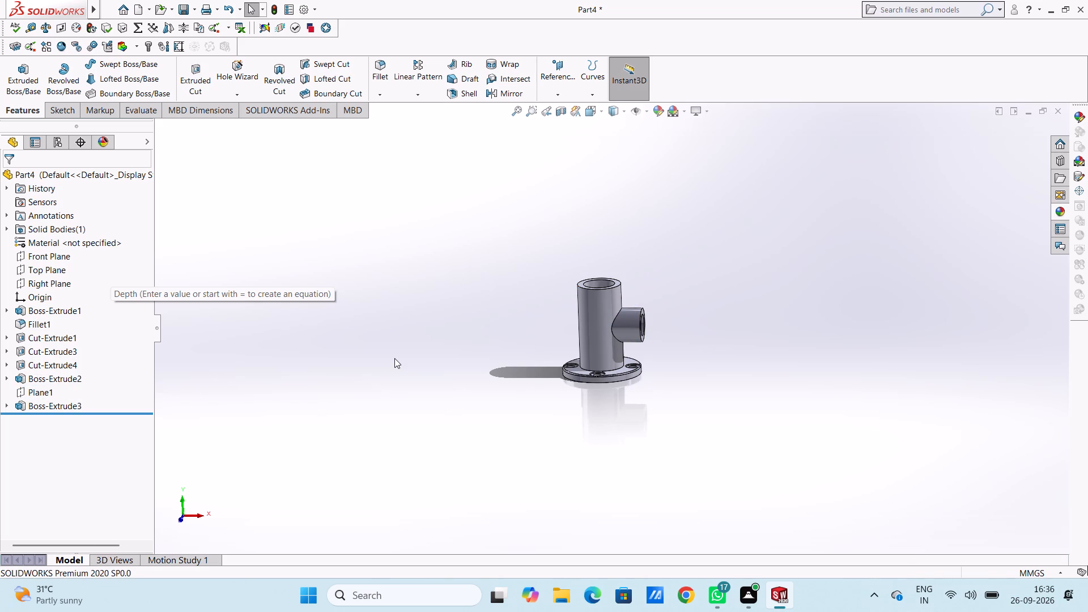
left_click(394, 358)
Start a sketch on the side branch's end face and draw a circle from the bore's centre matching its inner edge.
middle_click_drag(436, 362, 440, 301)
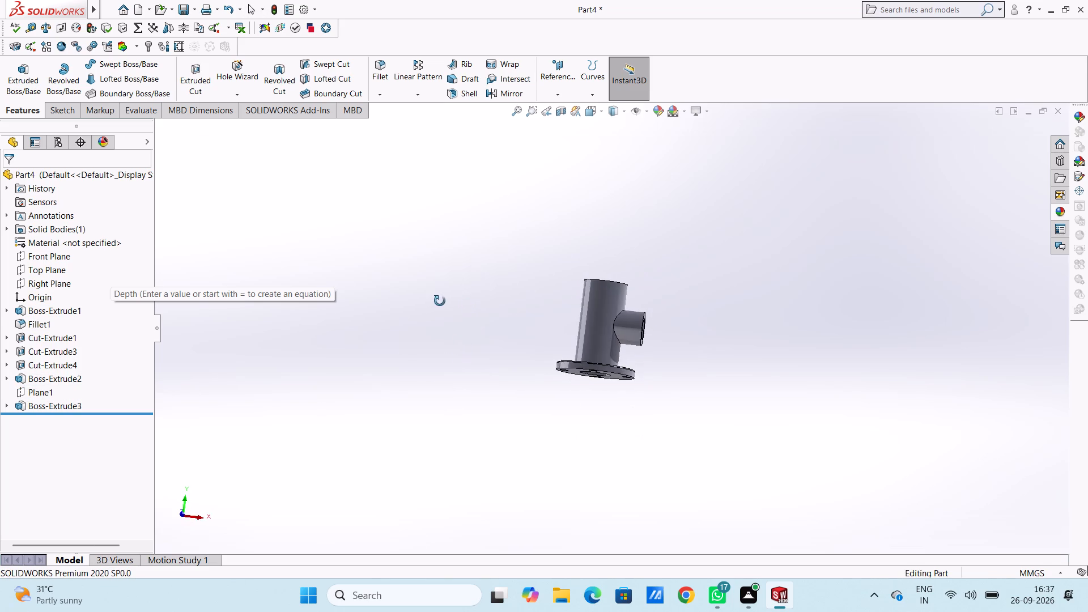
middle_click_drag(440, 301, 432, 330)
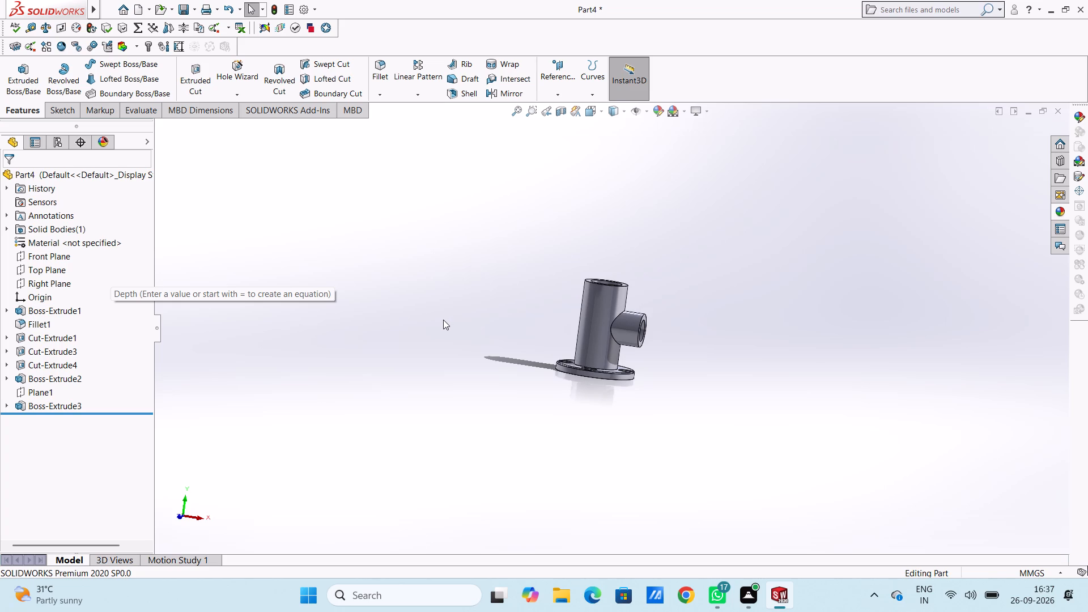
middle_click_drag(443, 319, 351, 301)
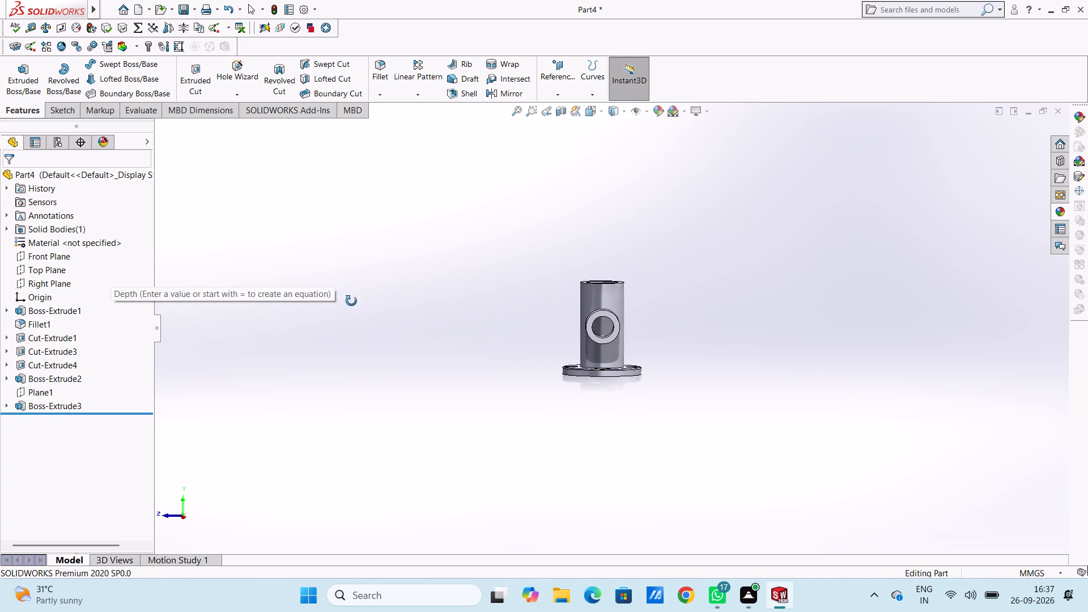
middle_click_drag(351, 301, 354, 306)
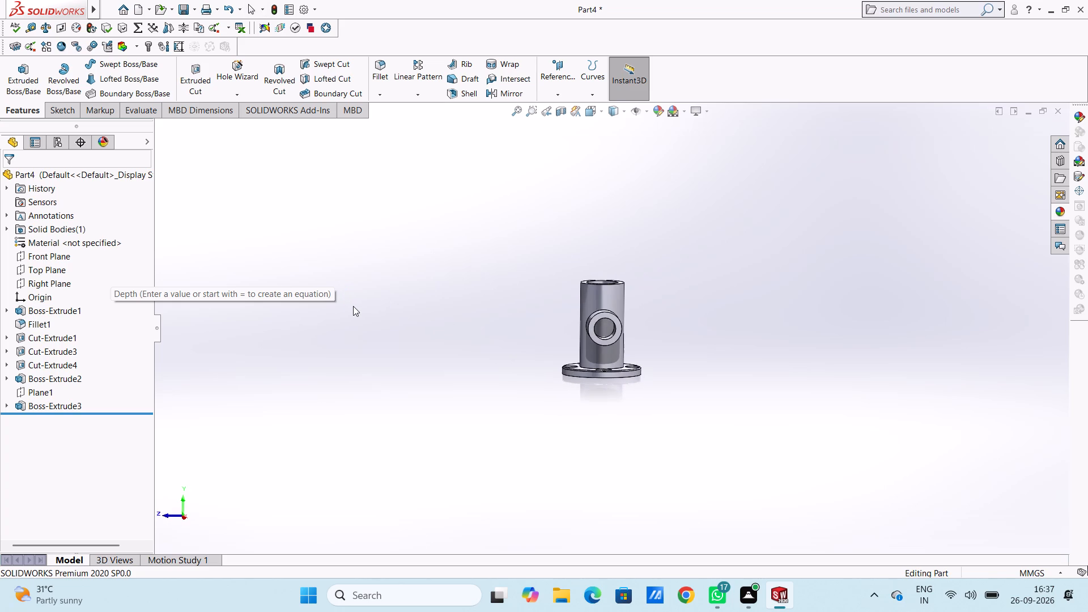
key("ctrl+4")
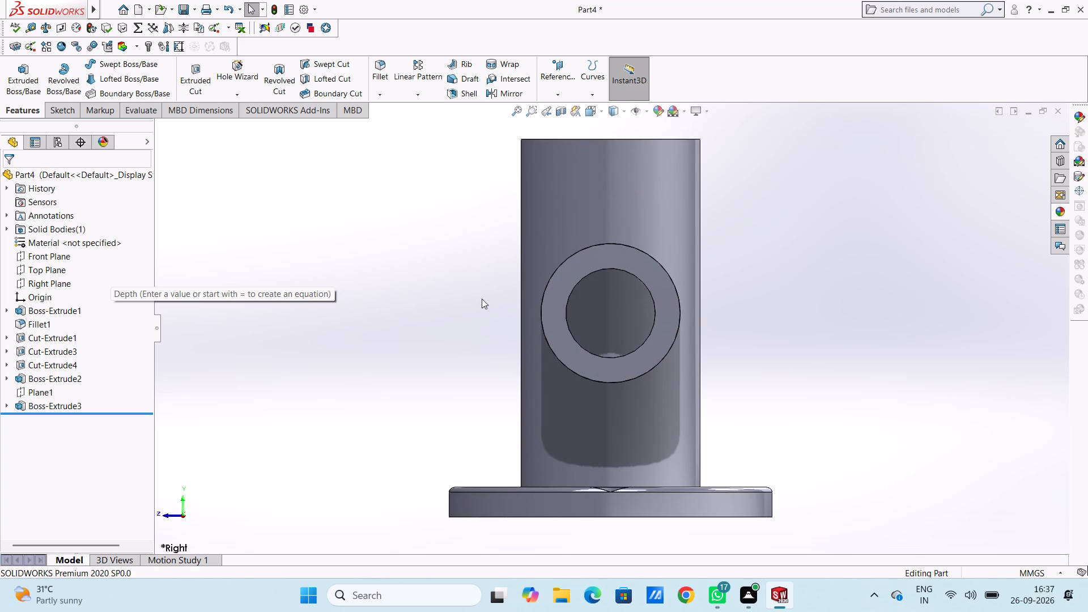
left_click(558, 287)
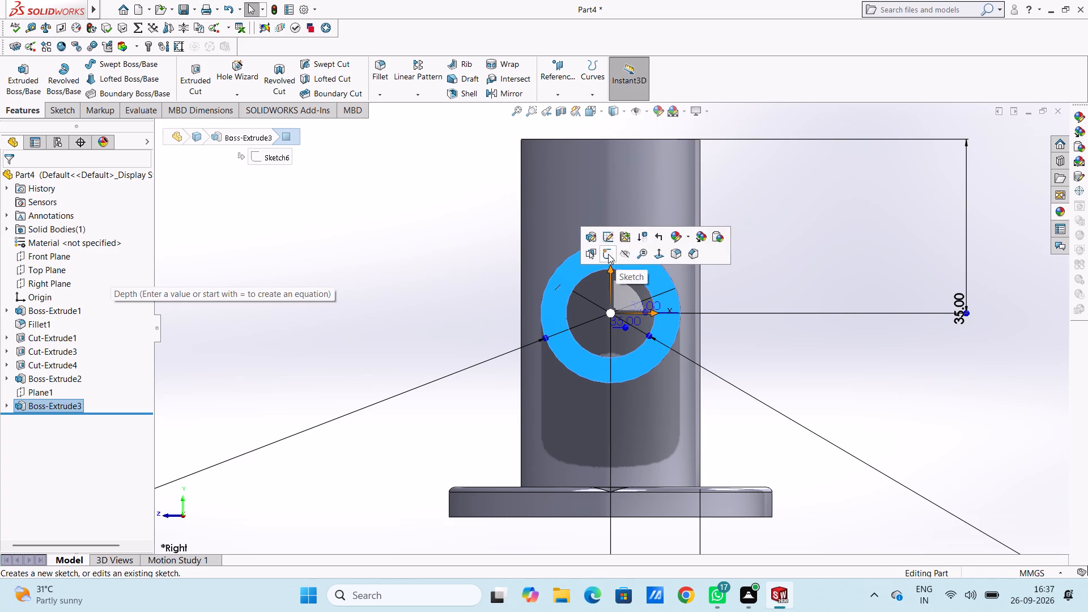
left_click(608, 254)
left_click(424, 244)
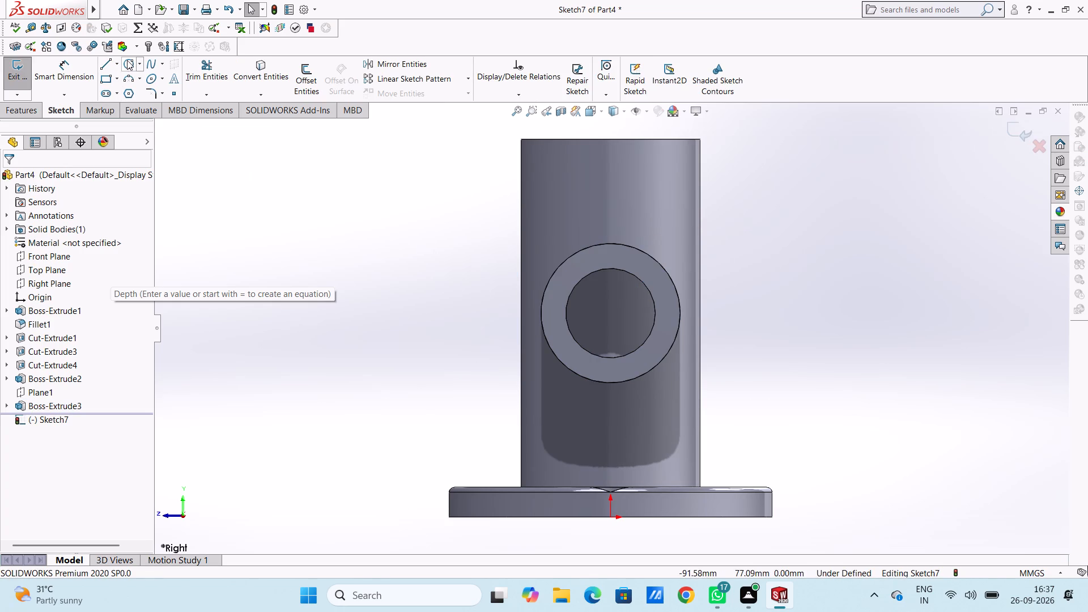
left_click(127, 60)
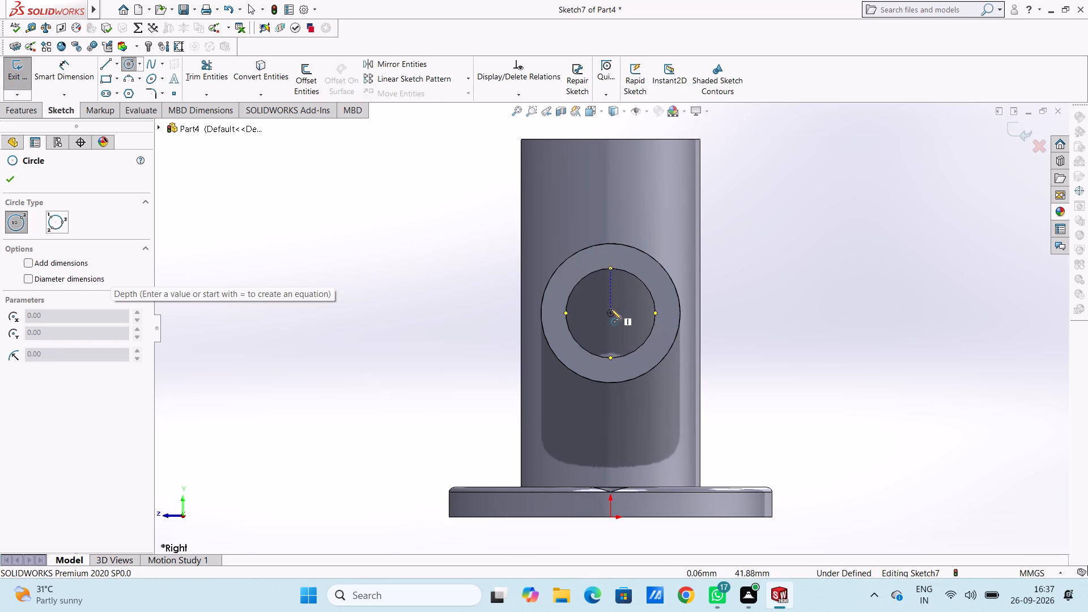
left_click(610, 313)
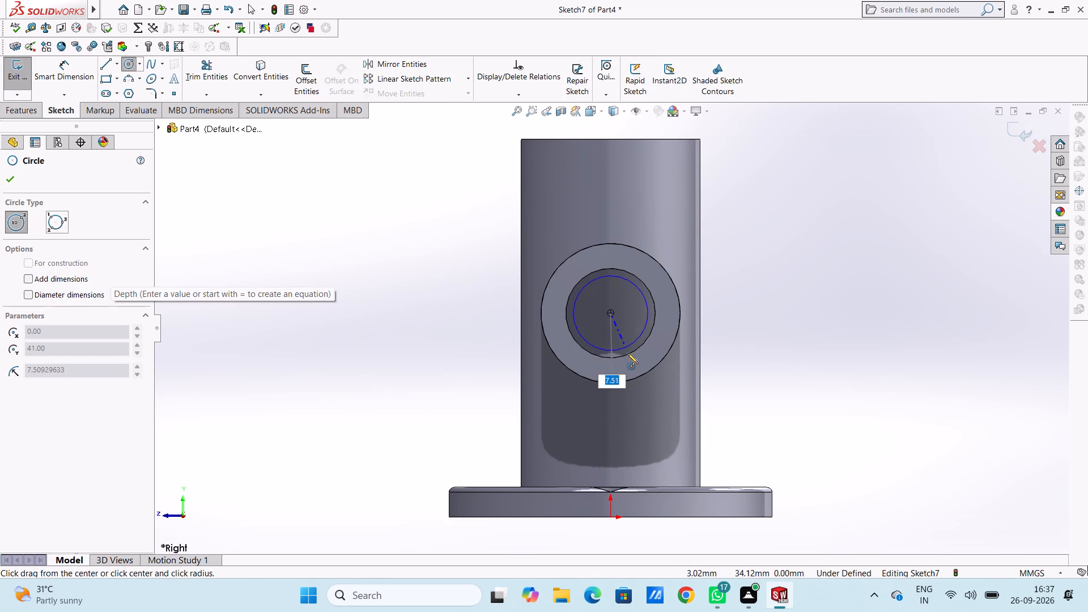
left_click(628, 357)
key("Escape")
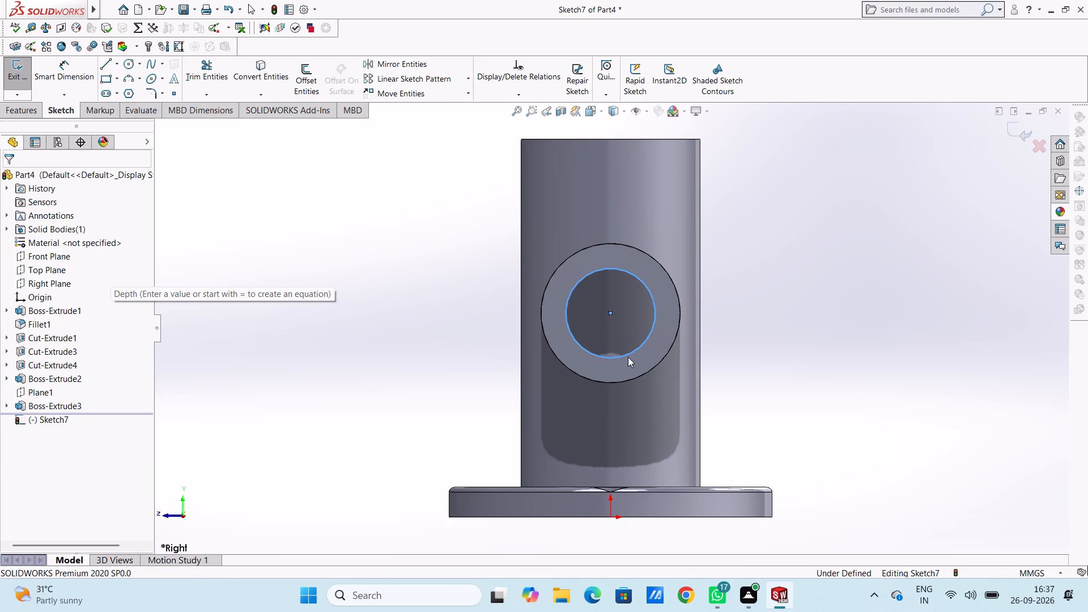
key("Escape")
Dimension the branch circle's diameter, keeping 18 mm.
left_click(81, 73)
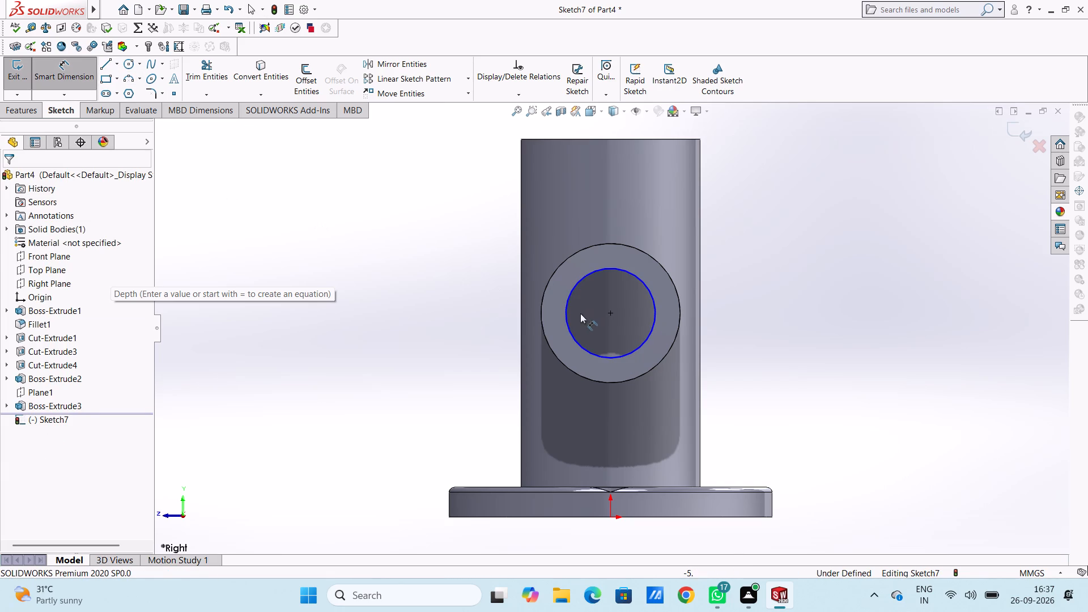
left_click(566, 320)
left_click(364, 409)
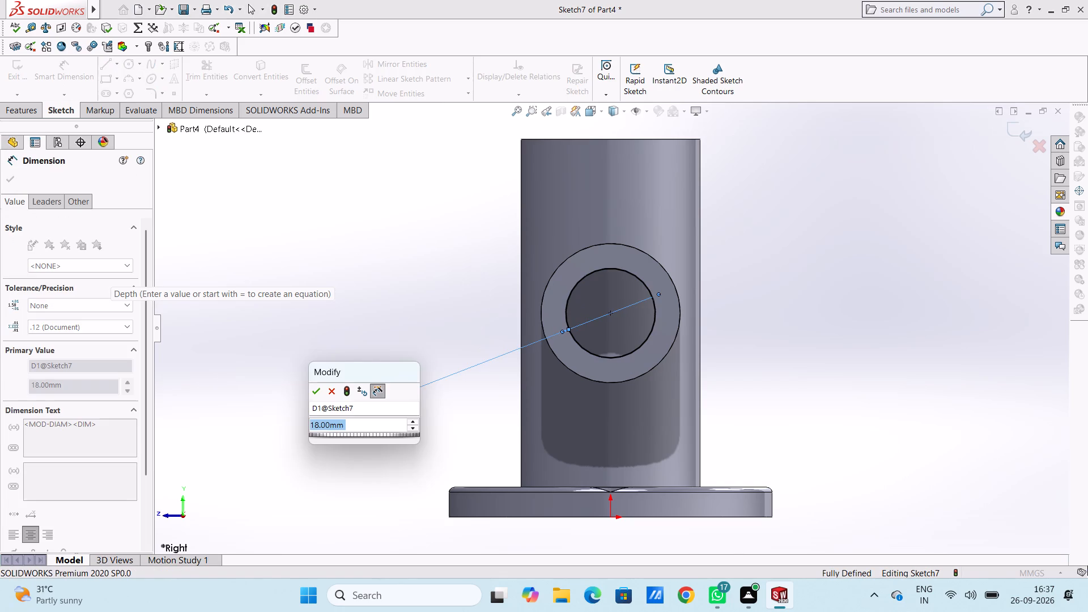
left_click(316, 394)
left_click(304, 373)
key("Escape")
key("Escape")
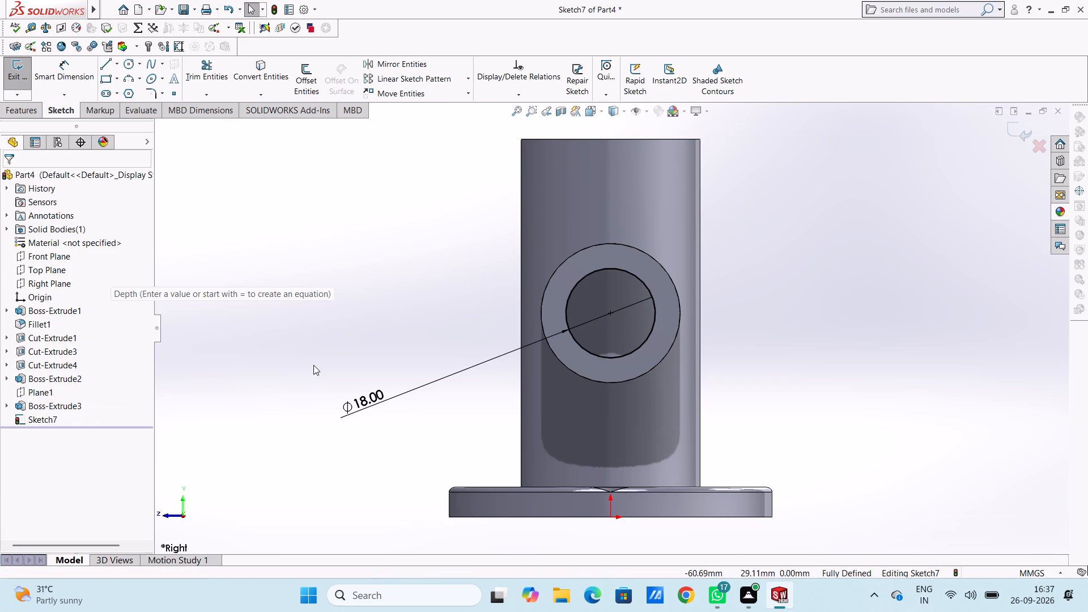
Cut-extrude the 18 mm circle along the side branch into the main tube with a 32 mm blind depth.
middle_click_drag(336, 320, 440, 345)
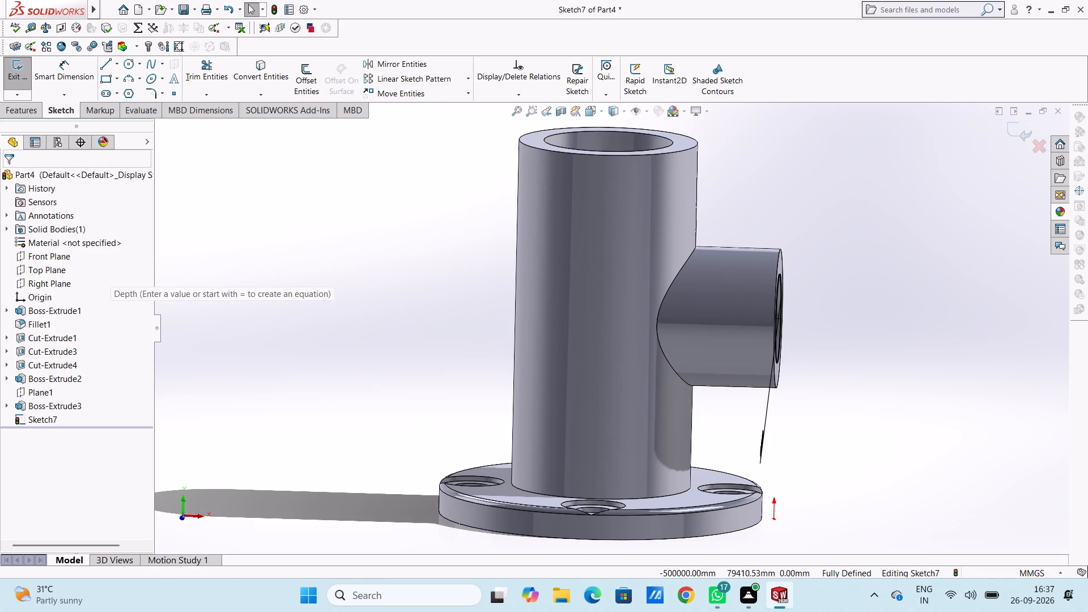
left_click(29, 112)
left_click(201, 67)
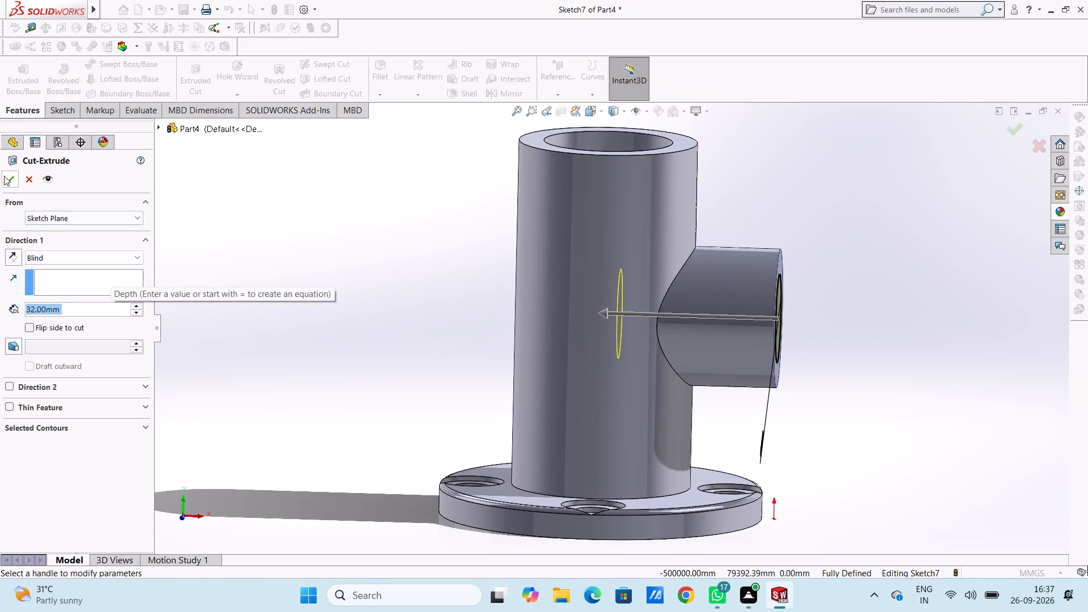
left_click(6, 176)
left_click(309, 248)
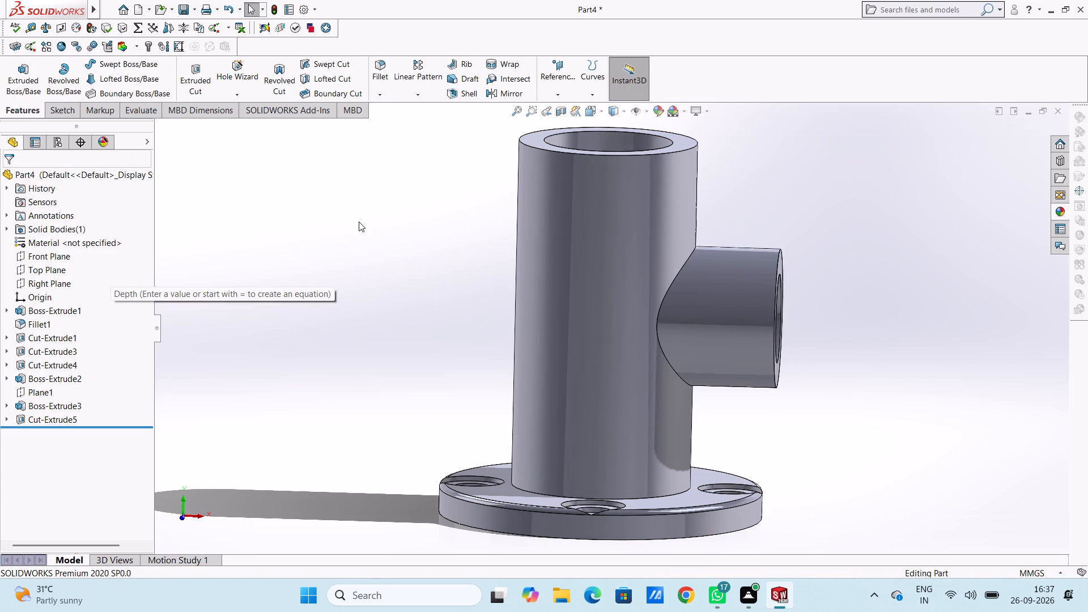
Start a sketch on the main tube's top ring face and draw a circle from the origin matching the bore's inner edge.
middle_click_drag(359, 220, 381, 338)
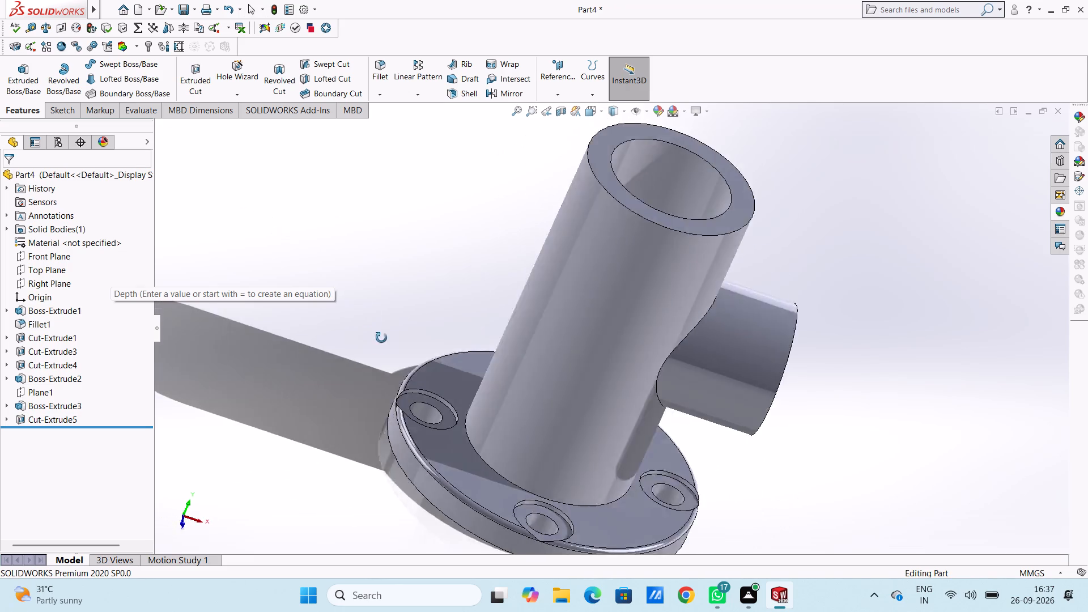
middle_click_drag(381, 338, 353, 458)
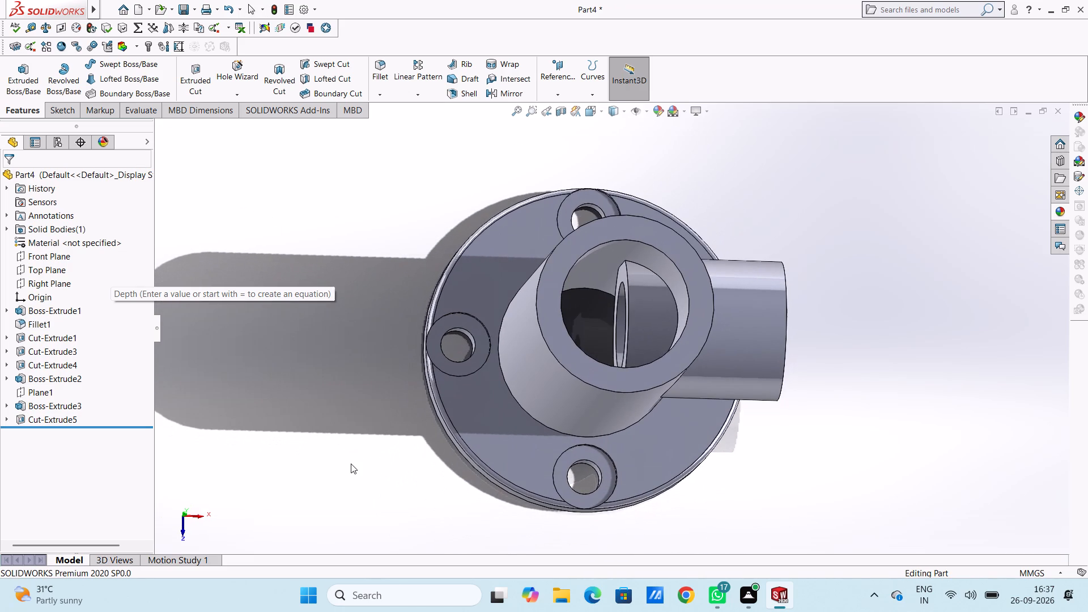
key("ctrl+5")
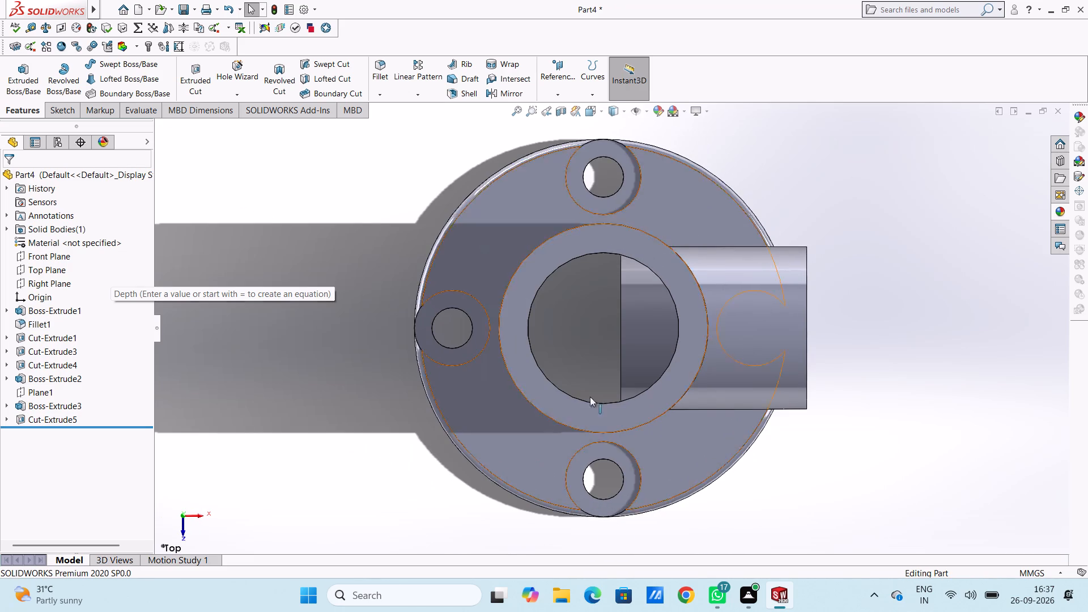
left_click(550, 266)
left_click(602, 236)
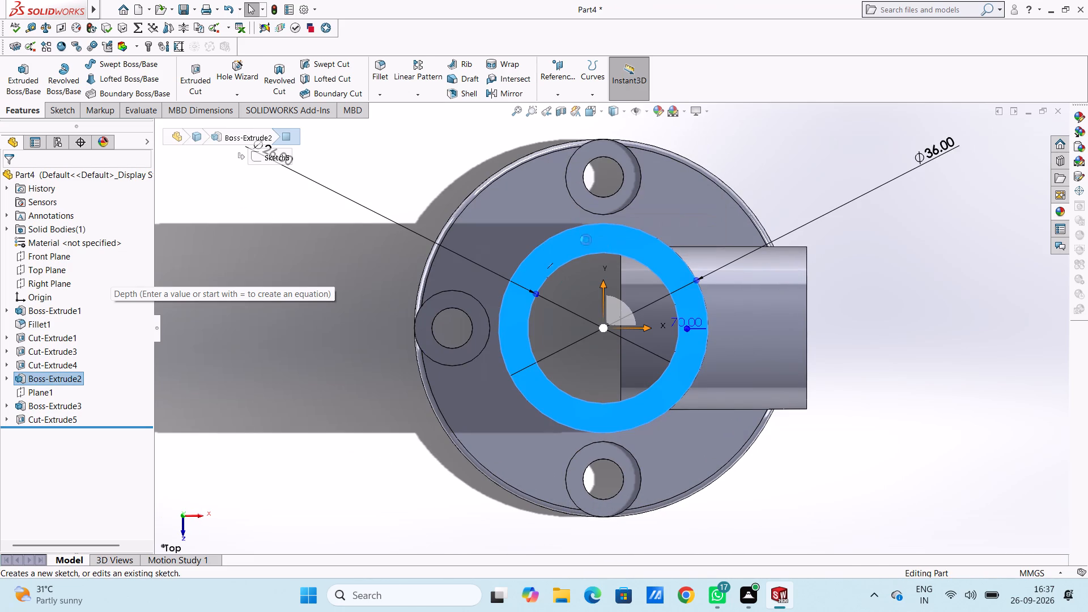
left_click(319, 238)
left_click(128, 62)
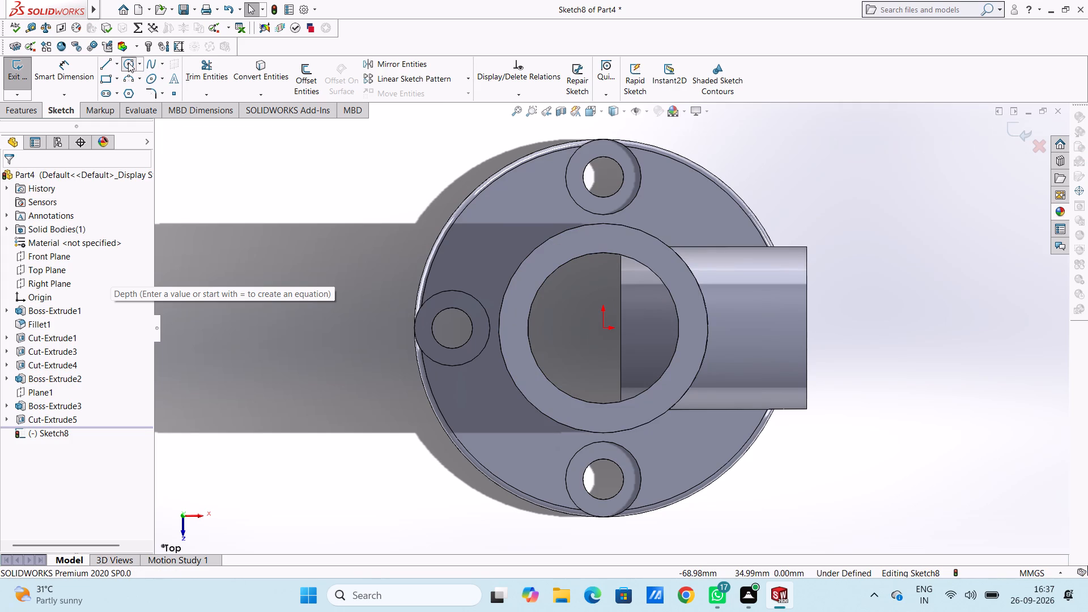
left_click(603, 329)
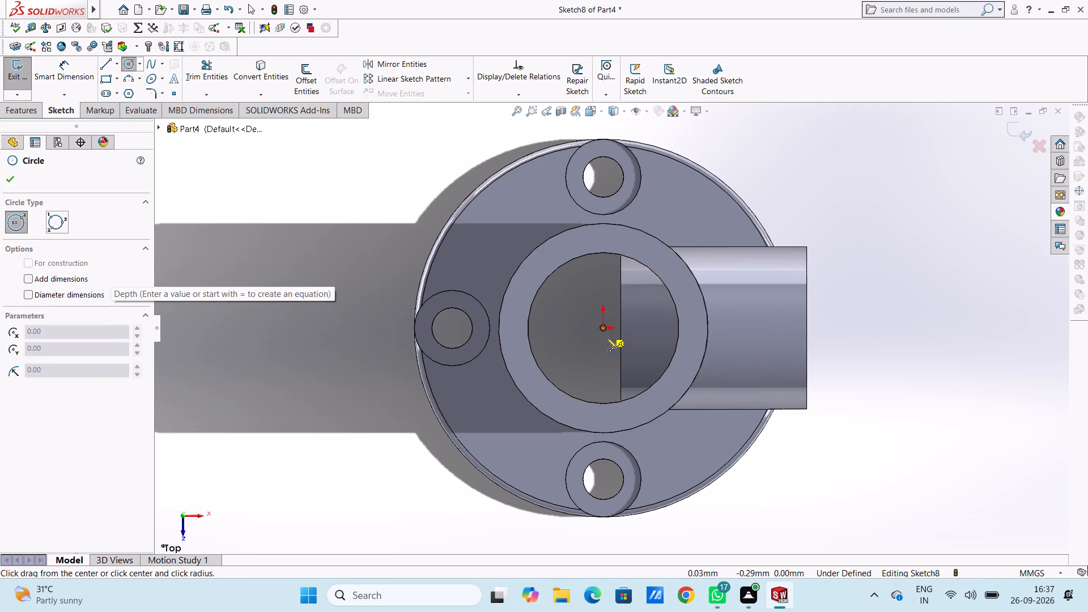
left_click(636, 397)
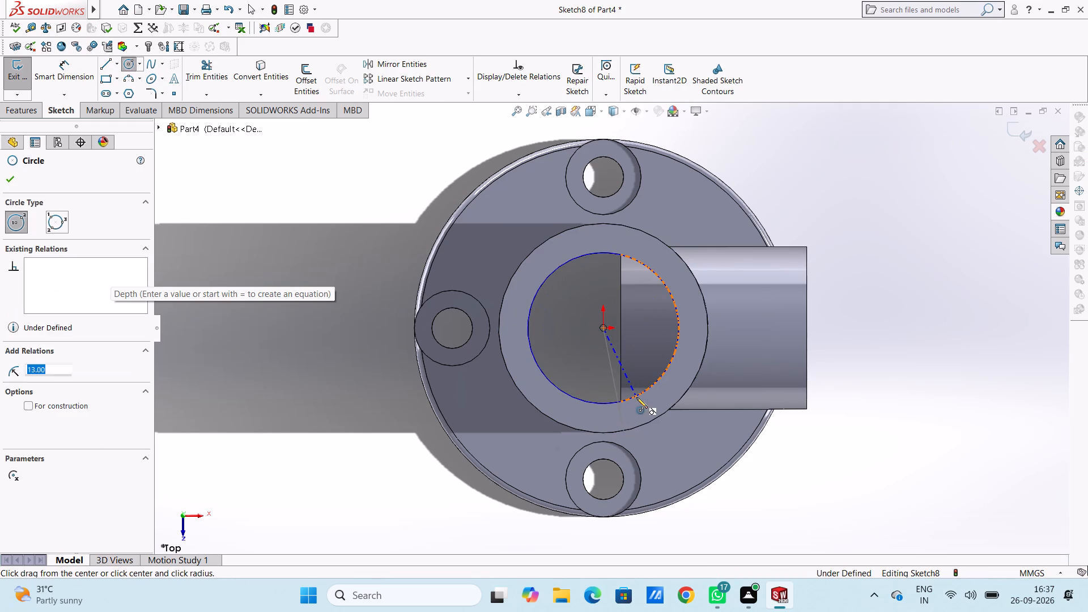
key("Escape")
key("Escape")
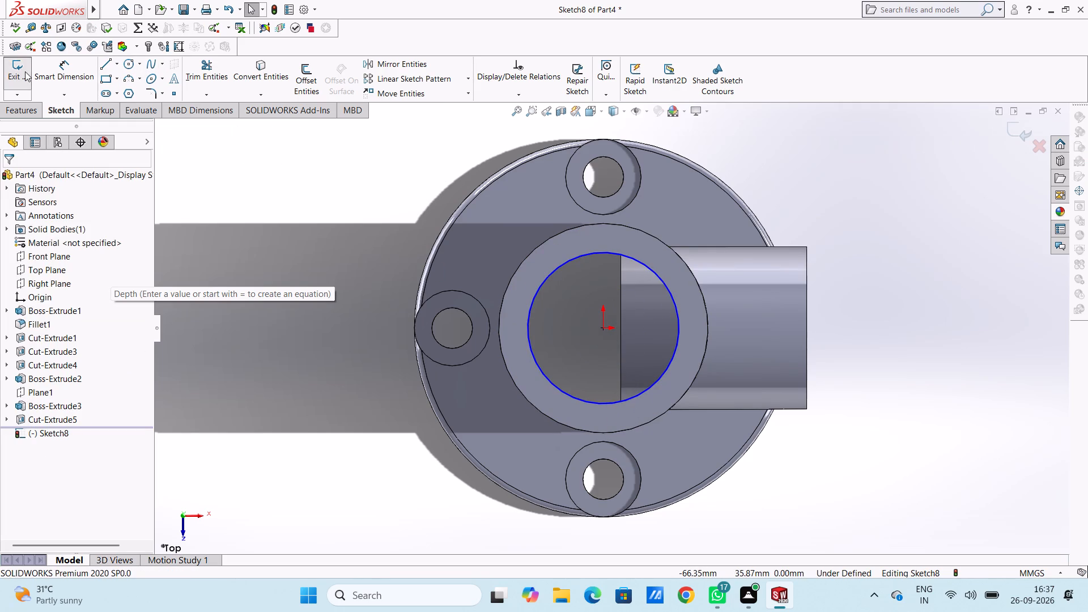
Dimension the tube-top circle's diameter, keeping 26 mm.
left_click(67, 72)
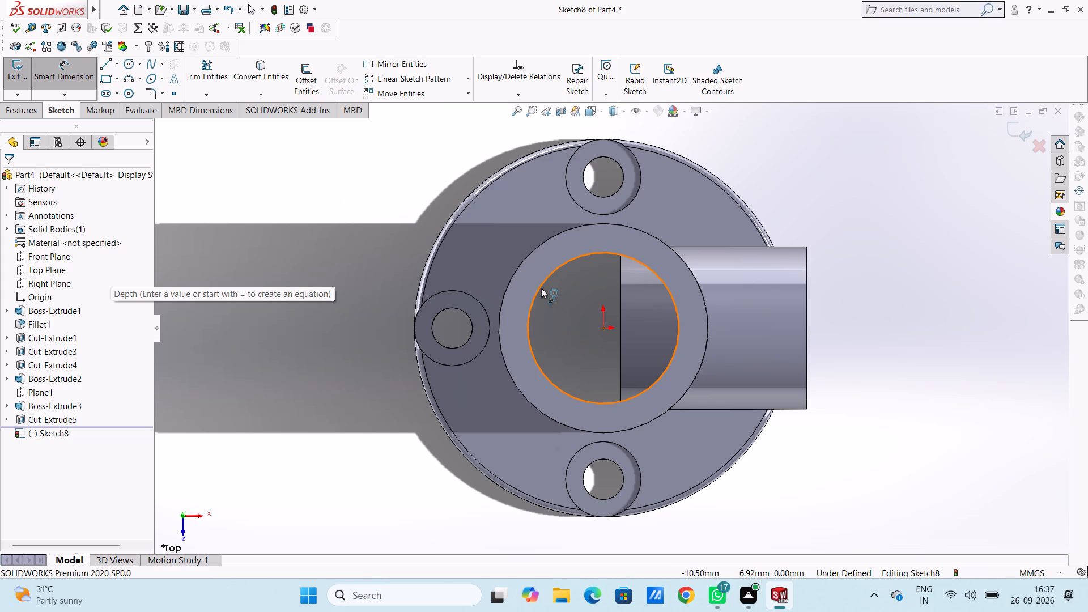
left_click(541, 287)
left_click(331, 164)
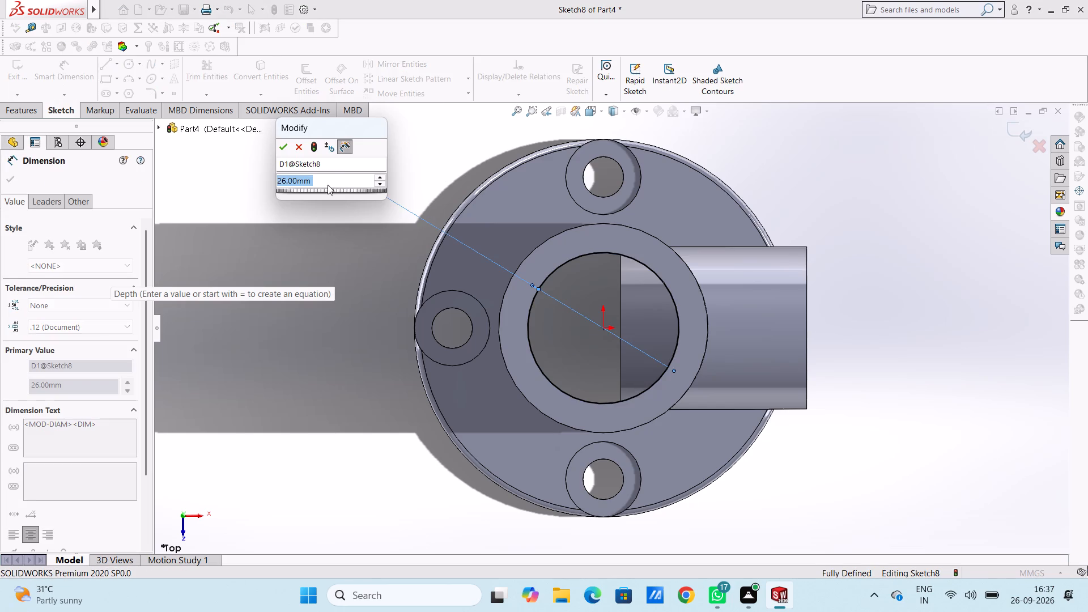
left_click(277, 142)
left_click(291, 216)
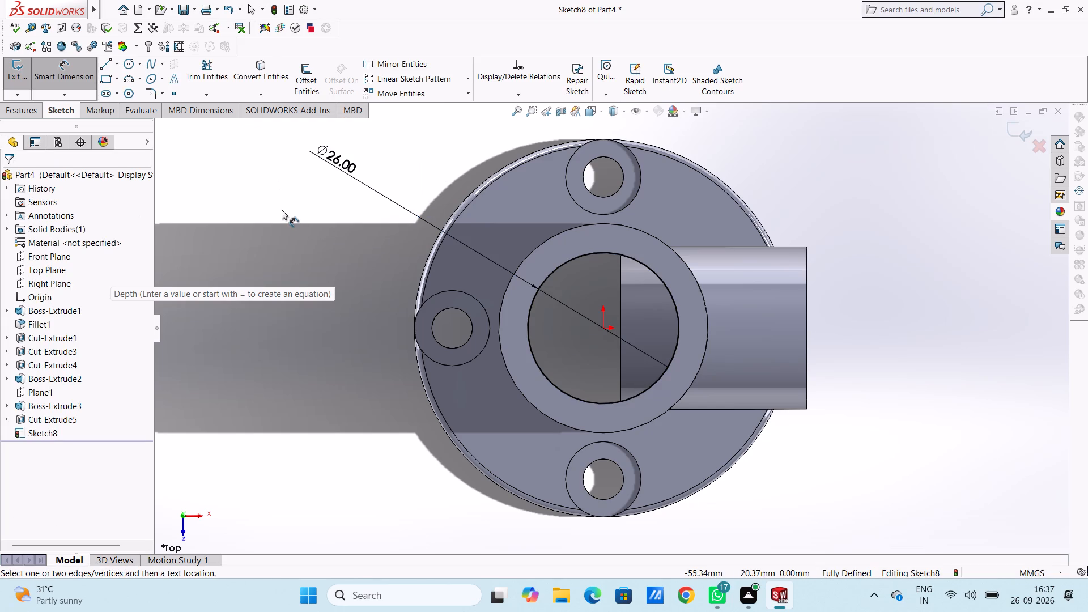
key("Escape")
key("Escape")
Cut-extrude the 26 mm circle down through the main tube with an 80 mm blind depth.
middle_click_drag(355, 274, 337, 243)
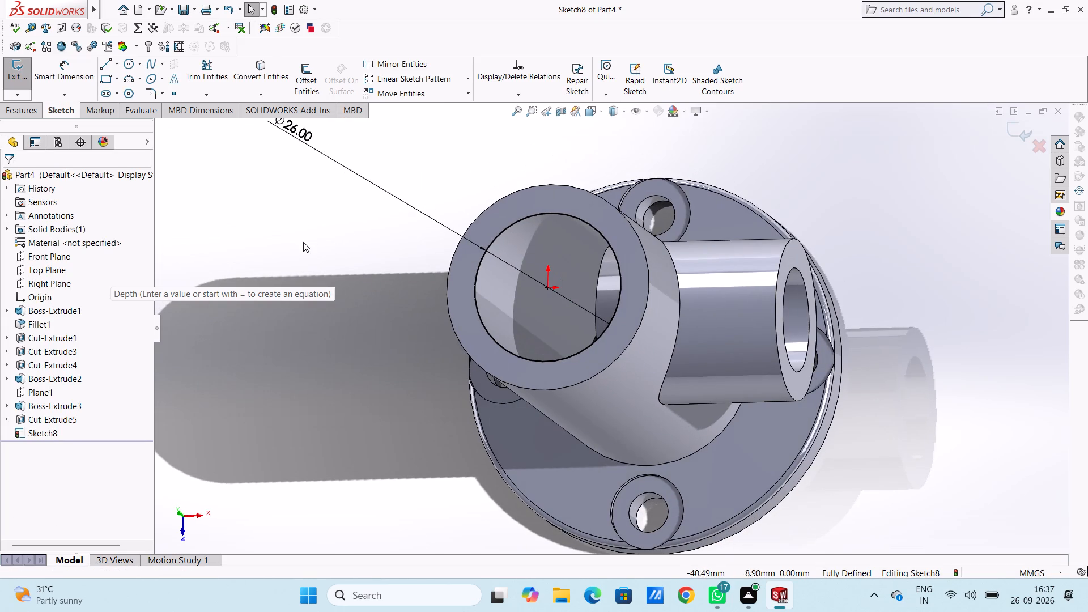
left_click(21, 107)
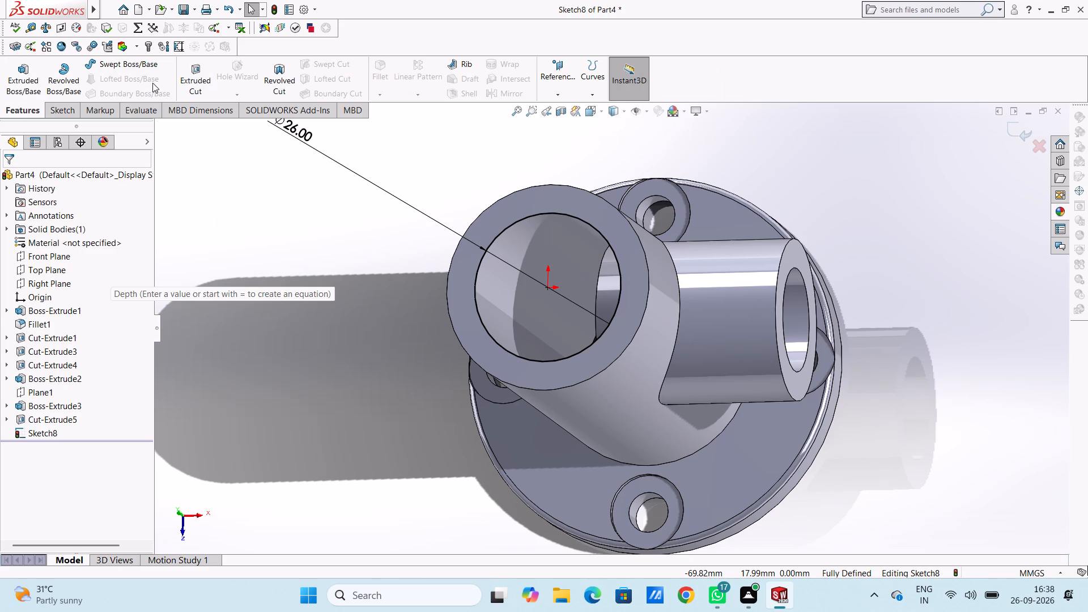
left_click(184, 70)
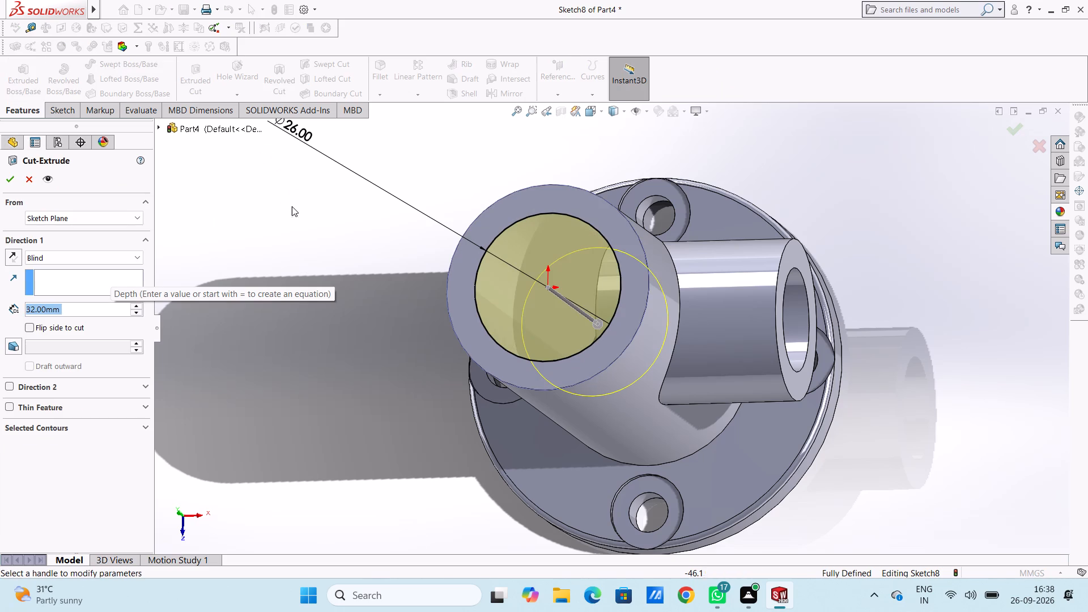
type("60")
key("Return")
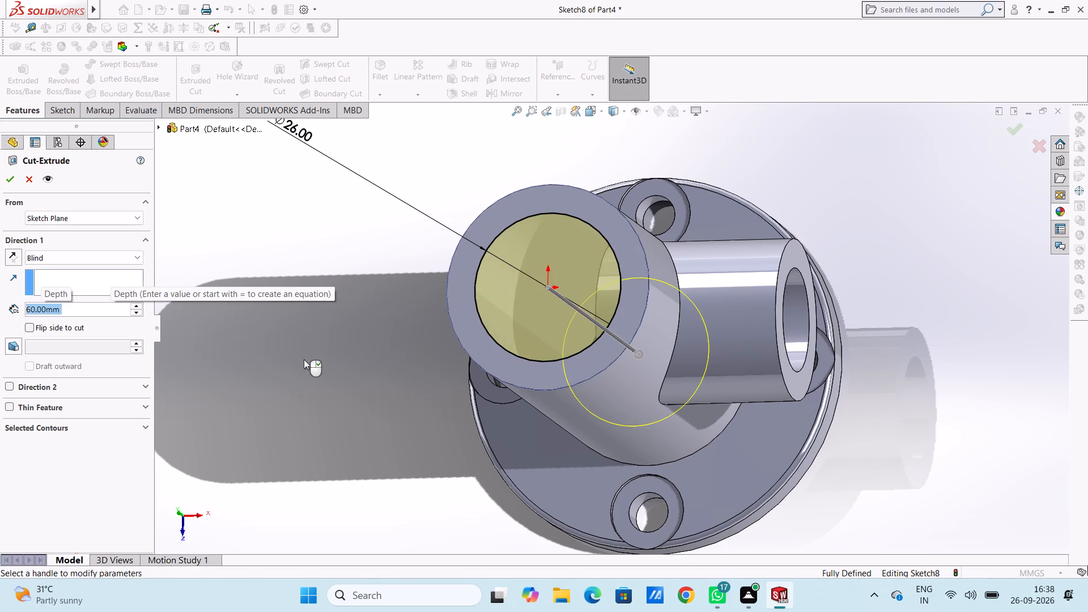
type("80")
key("Return")
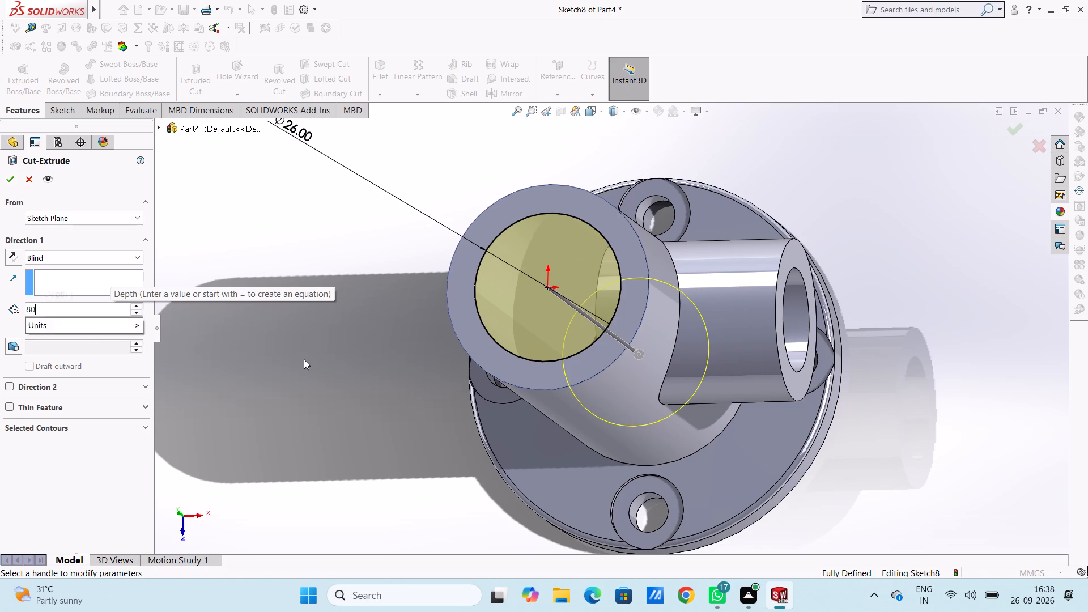
left_click(15, 181)
left_click(235, 230)
Start a sketch on the side branch's end face and draw a circle of 17 mm radius centred on the branch bore.
middle_click_drag(263, 229, 368, 313)
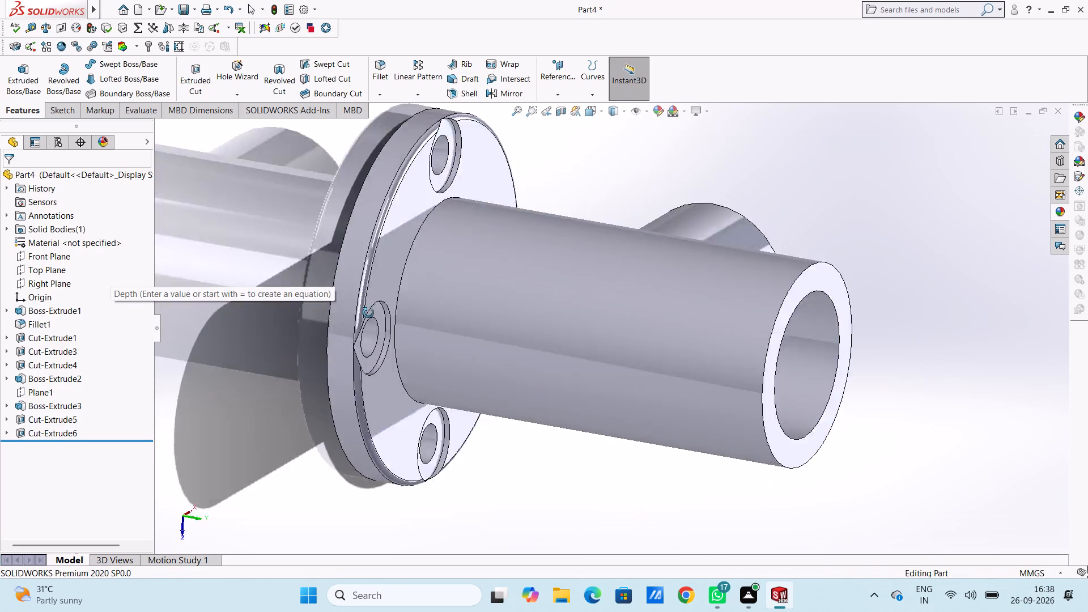
middle_click_drag(368, 313, 276, 218)
middle_click_drag(322, 355, 278, 307)
key("ctrl+7")
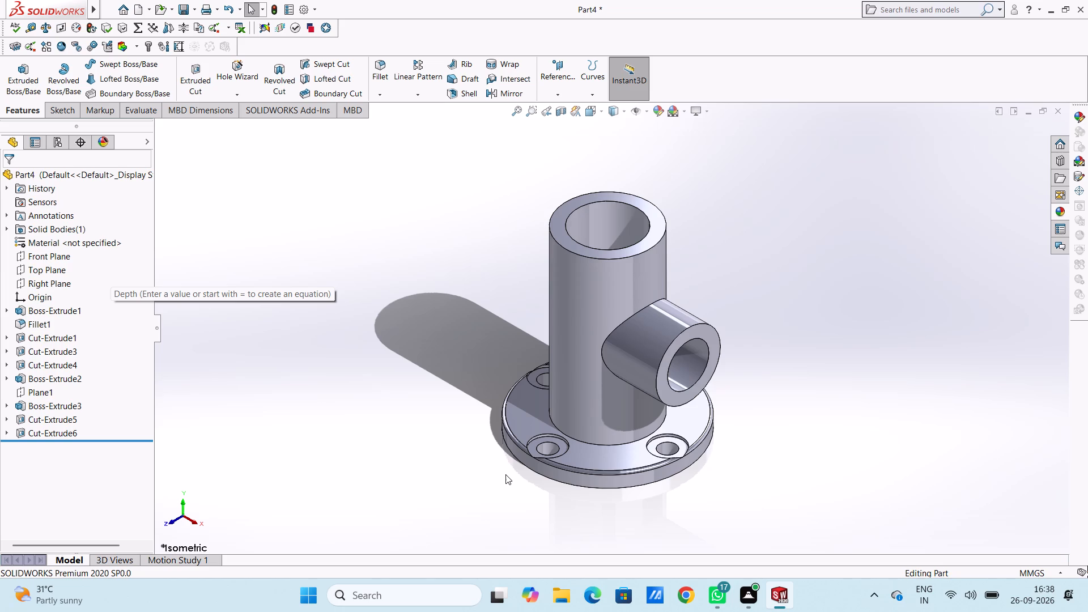
key("ctrl+4")
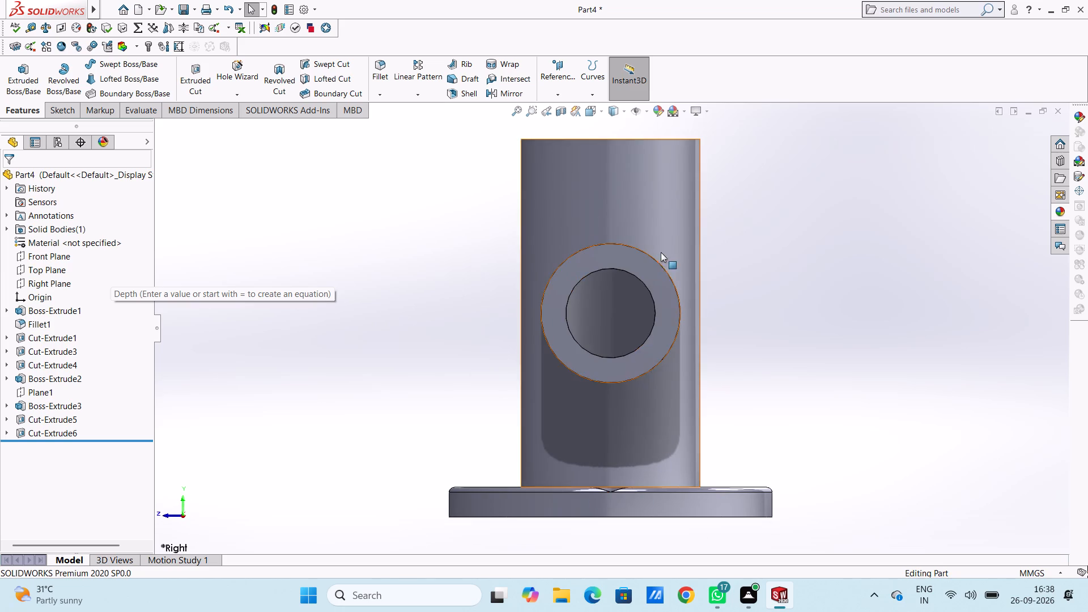
left_click(661, 277)
left_click(709, 245)
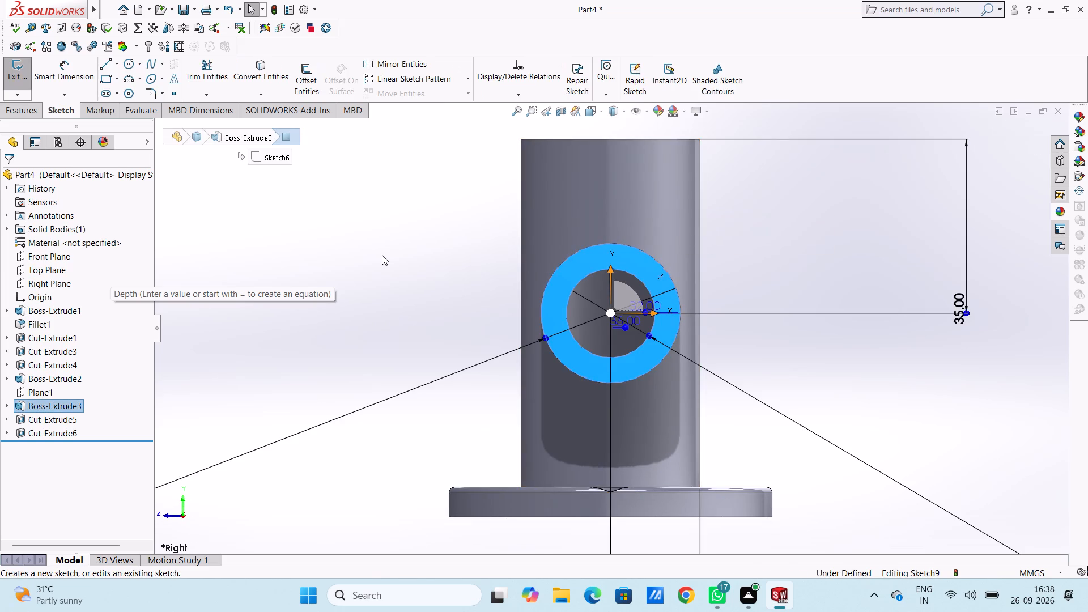
left_click(382, 255)
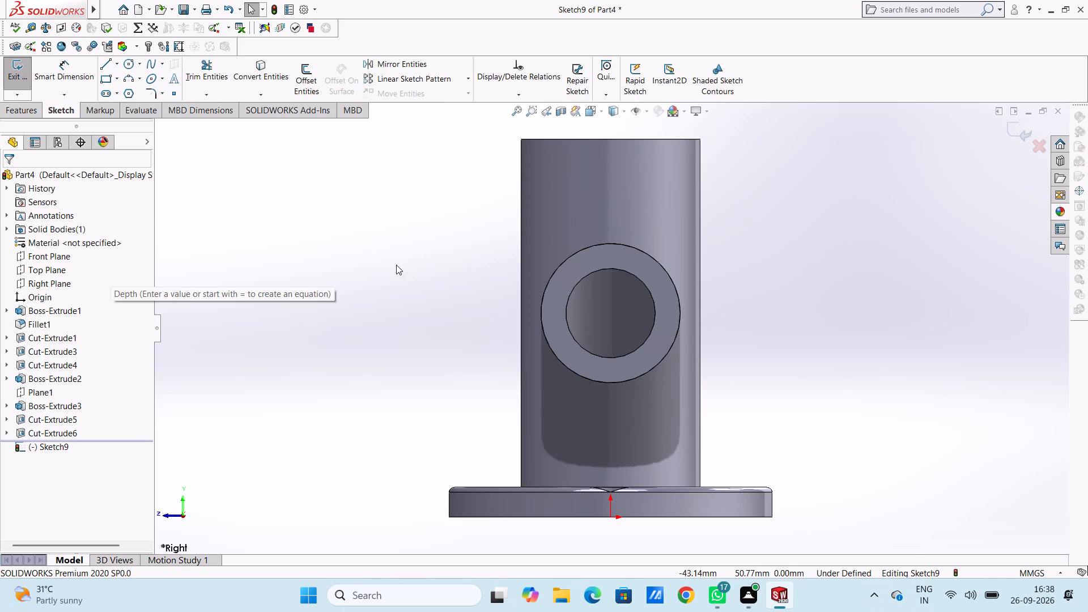
left_click(129, 62)
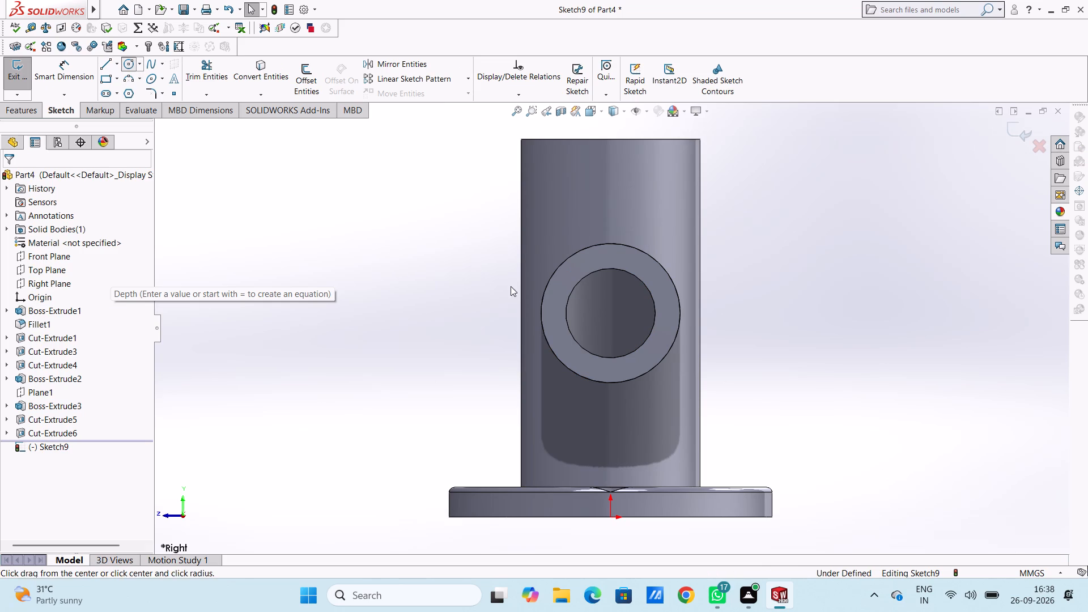
left_click(611, 313)
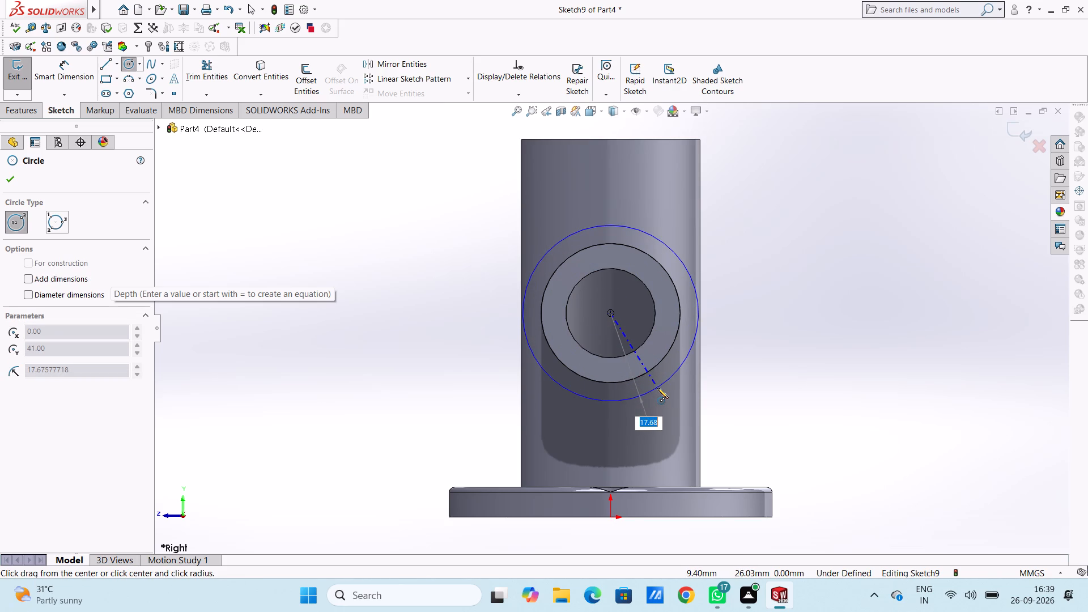
type("17")
key("Return")
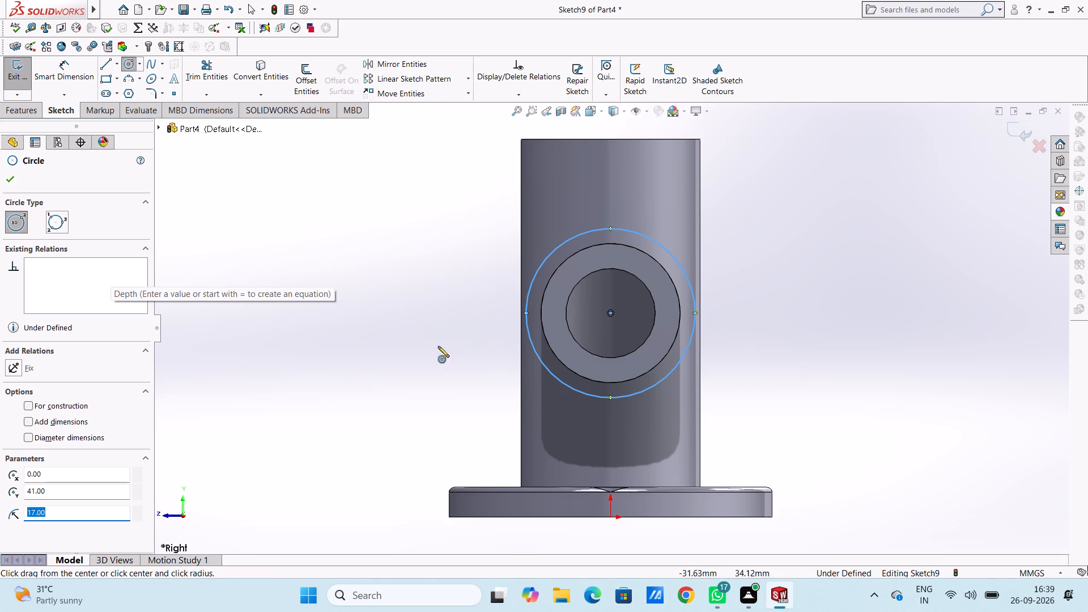
Draw concentric circles of 9 mm and 3.5 mm radius about 49 mm left of the branch centre, level with it.
left_click(365, 312)
key("9")
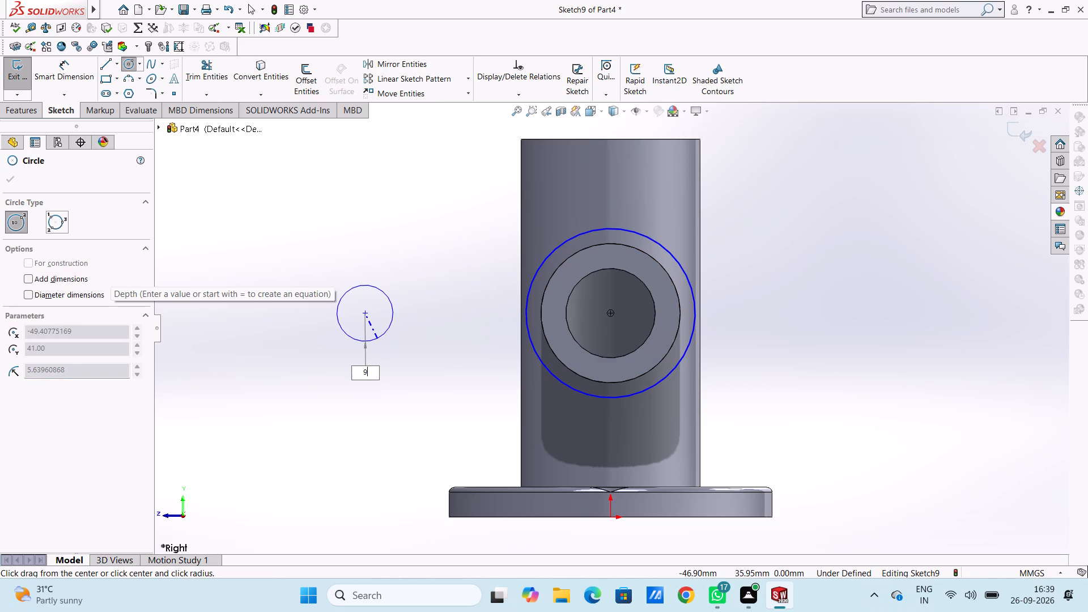
key("Return")
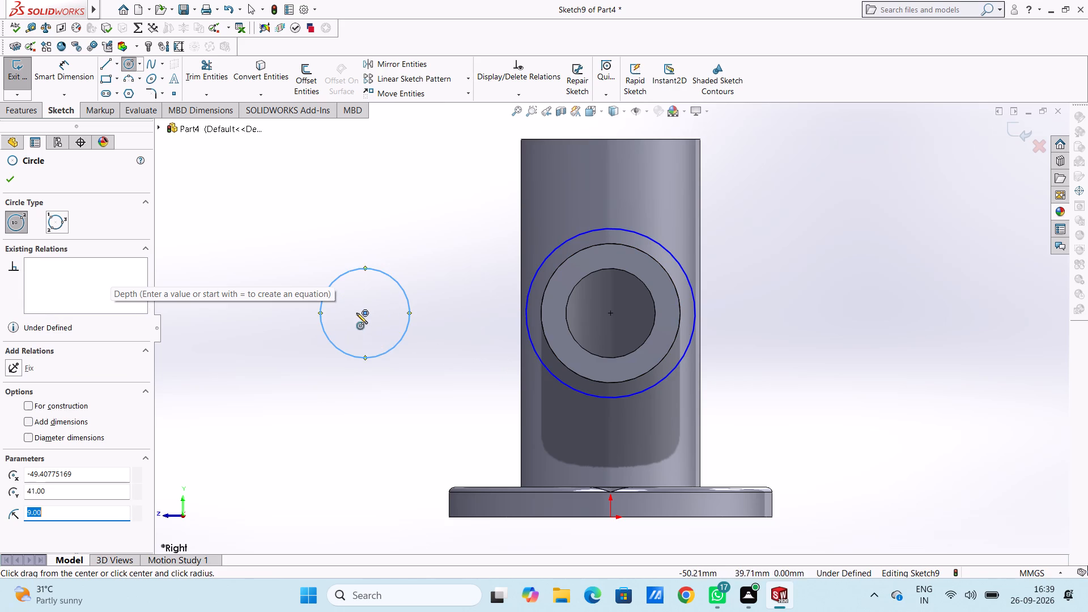
left_click(365, 311)
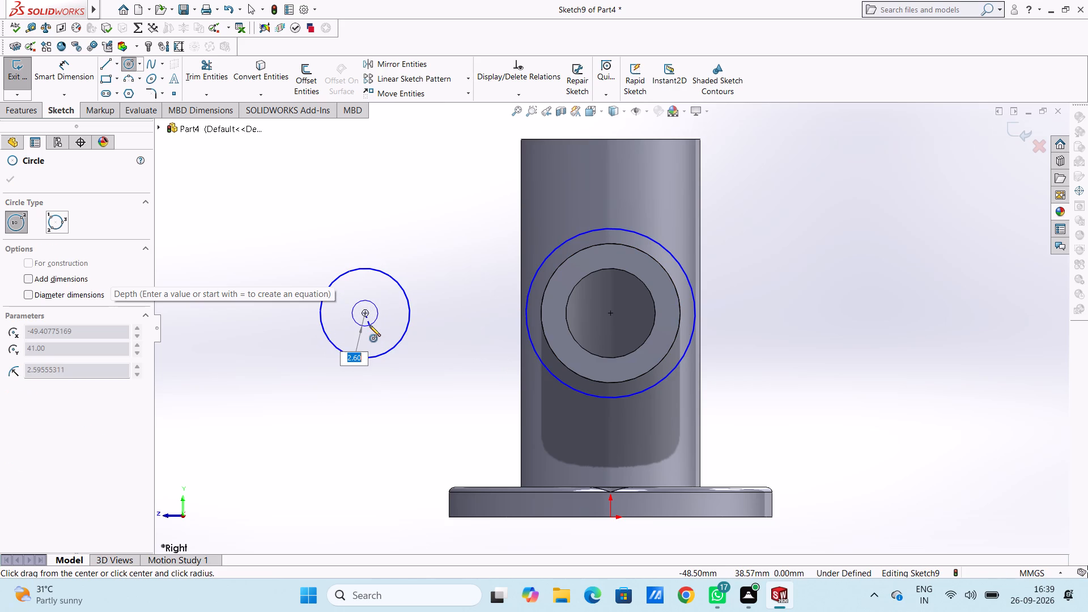
type("3.5")
key("Return")
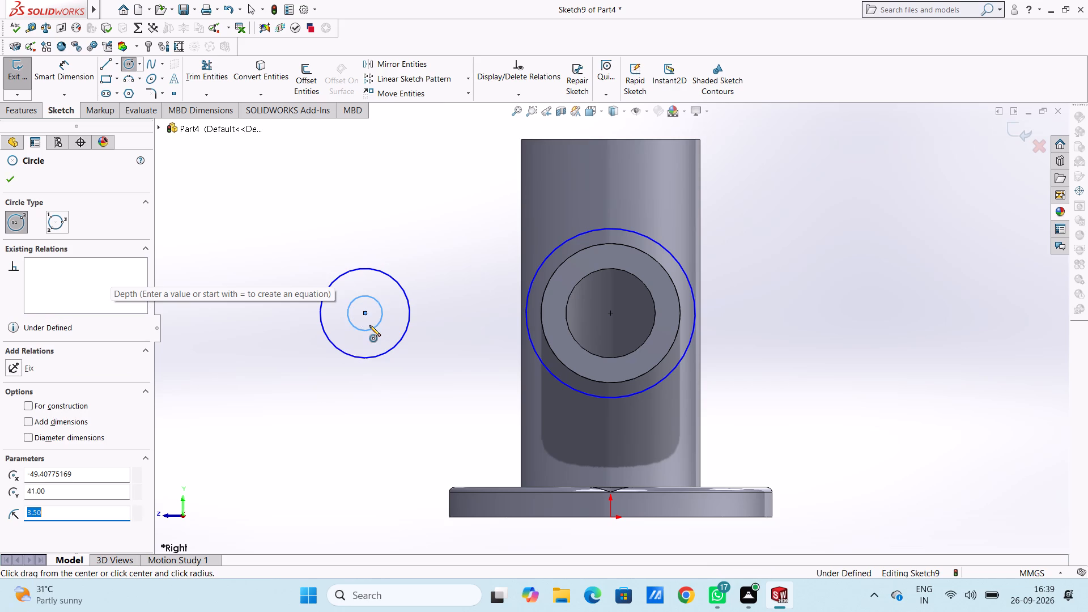
Draw concentric circles of 3.5 mm and 9 mm radius about 52 mm right of the branch centre, level with it.
left_click(870, 314)
type("3.5")
key("Return")
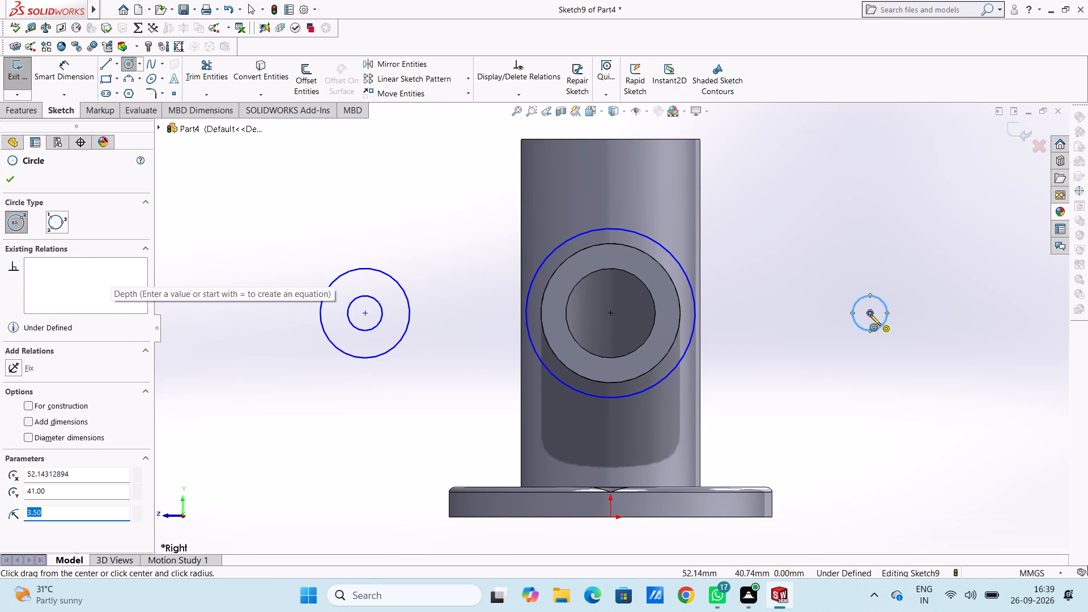
left_click(870, 314)
key("9")
key("Return")
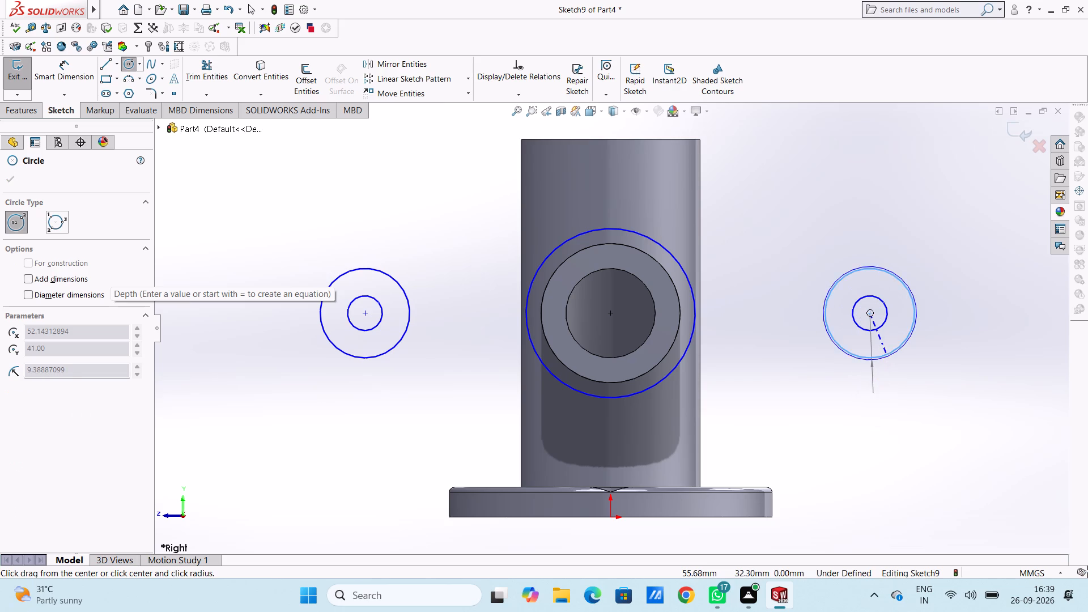
key("Return")
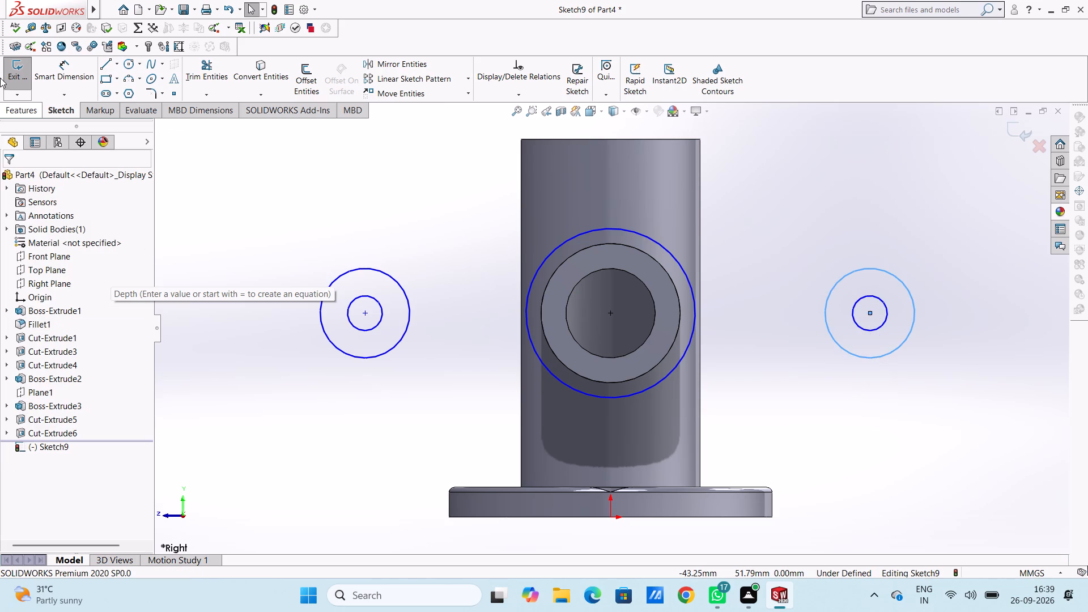
Dimension the diameters of the two concentric circles left of the branch, keeping 18 mm and 7 mm.
left_click(65, 74)
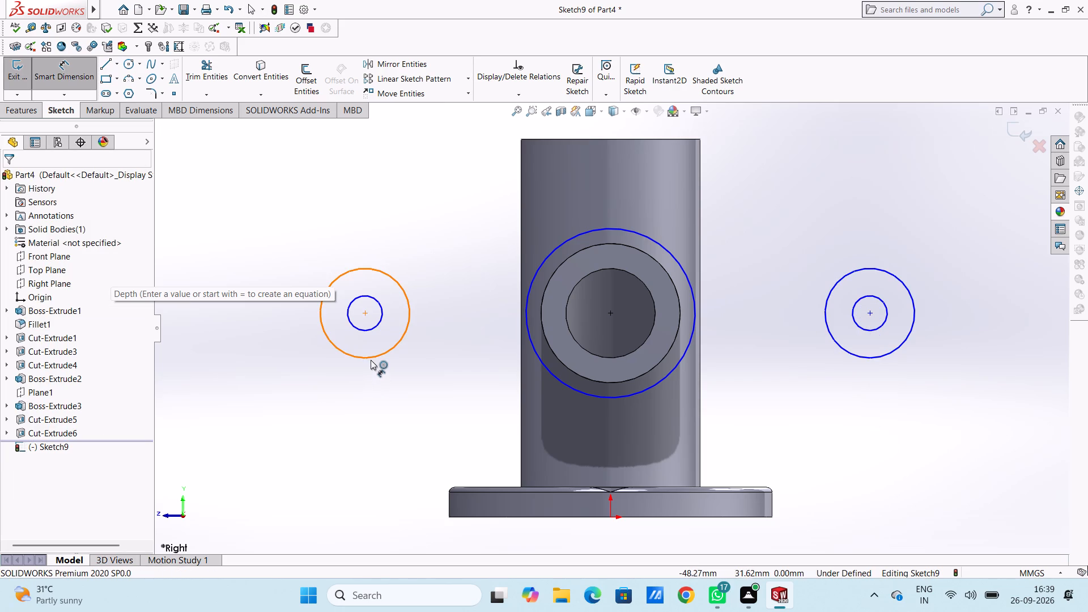
left_click(370, 359)
scroll(308, 446, "up", 2)
left_click(331, 423)
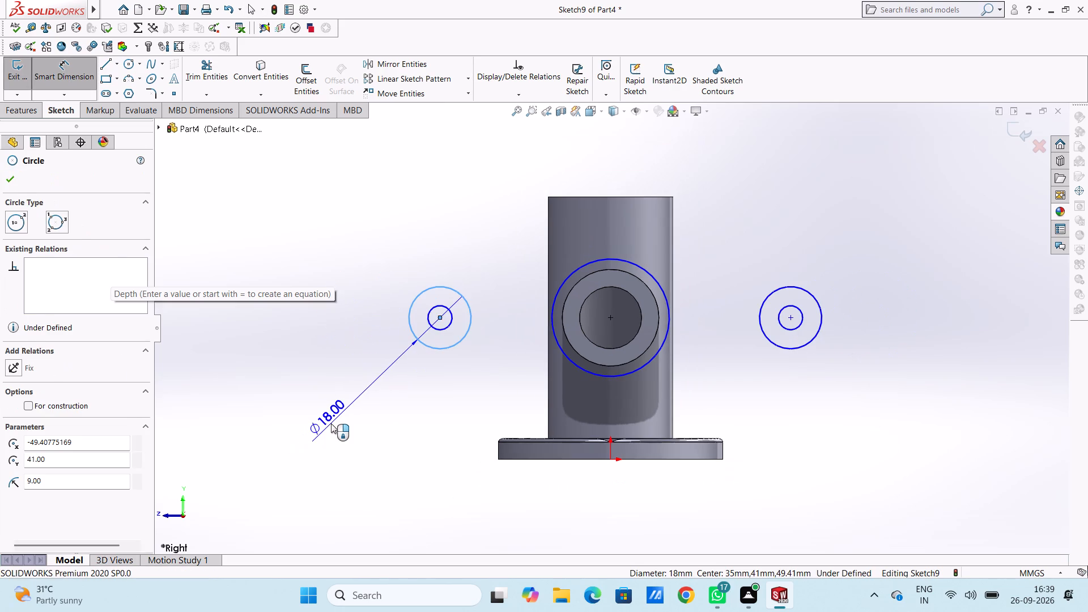
left_click(279, 407)
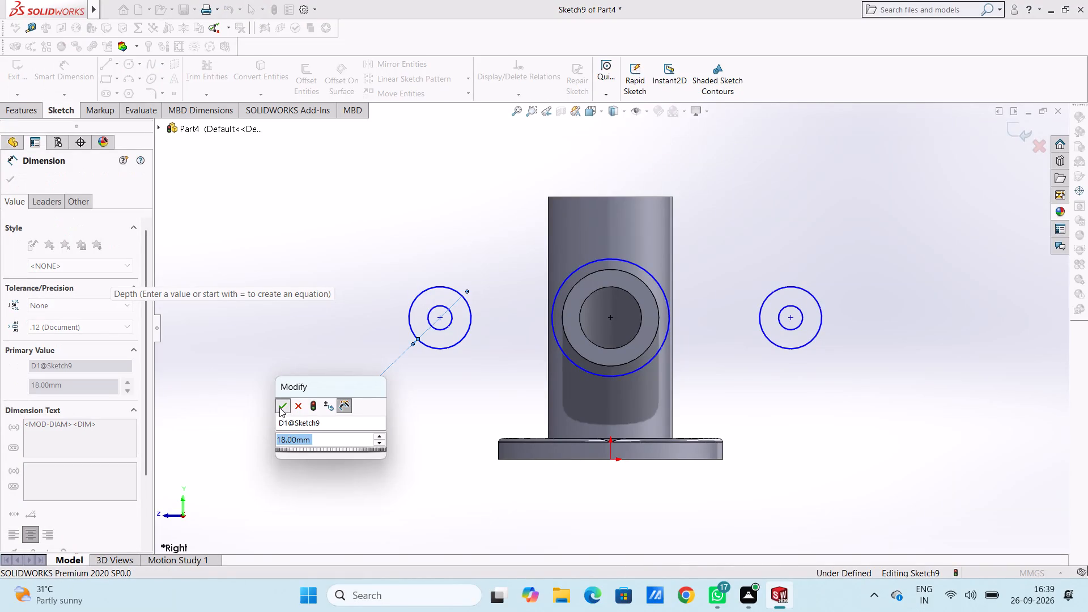
left_click(274, 370)
left_click(440, 328)
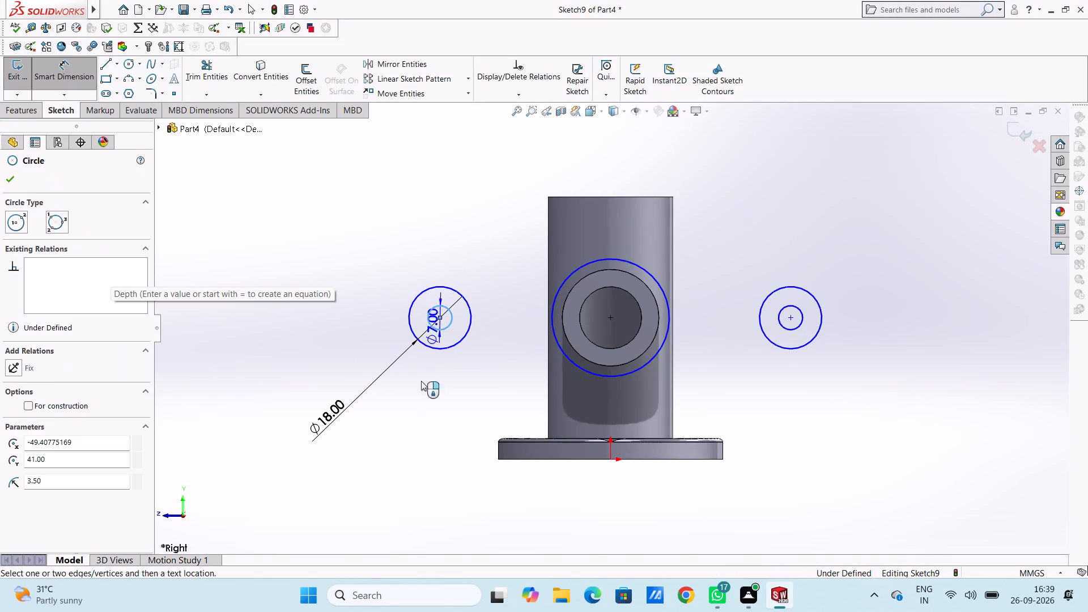
left_click(394, 467)
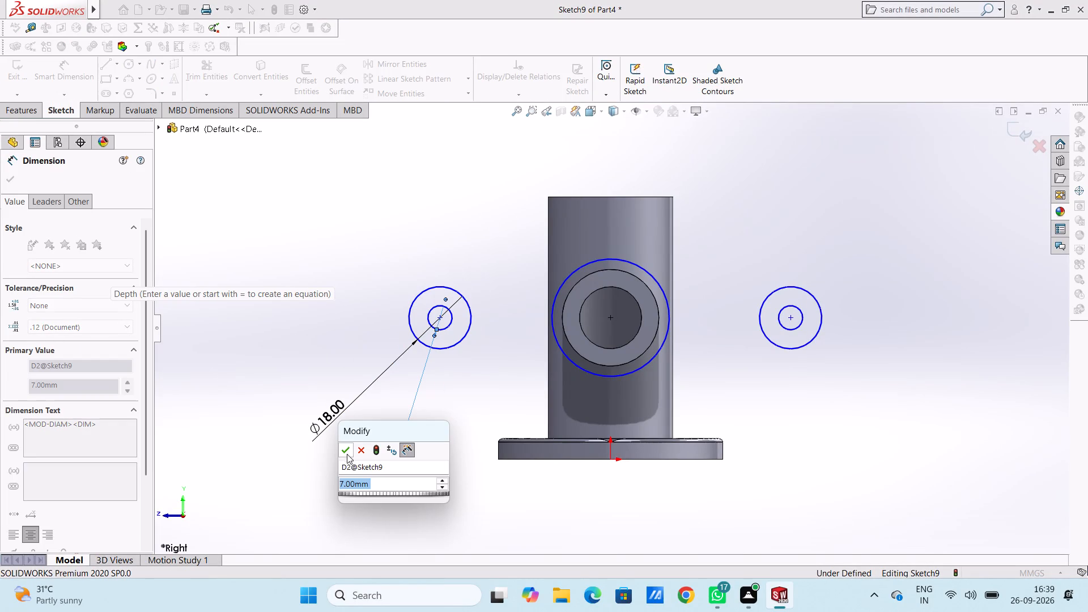
left_click(346, 452)
left_click(321, 466)
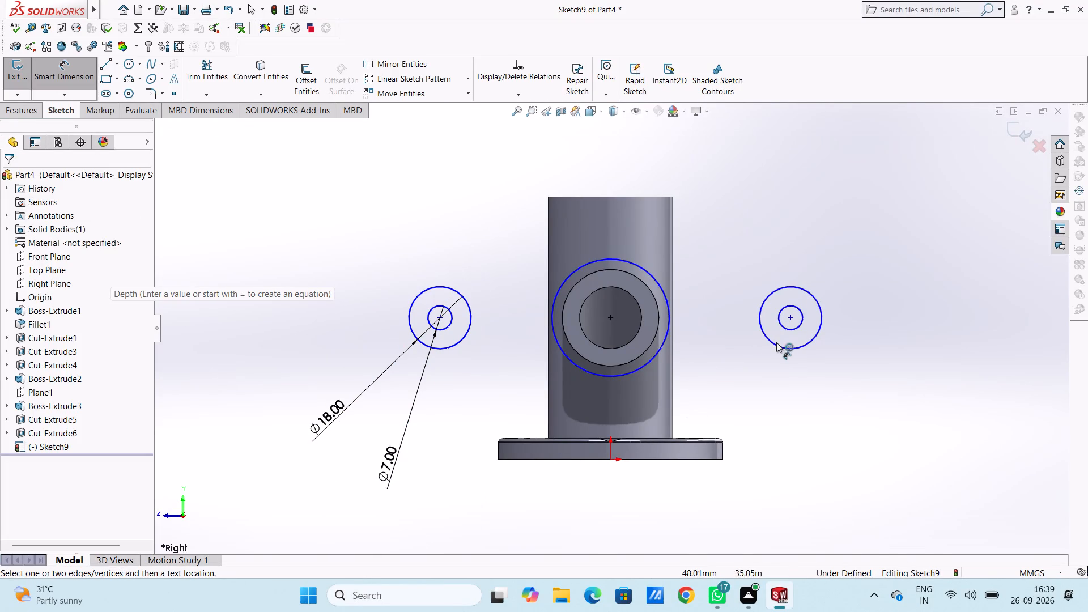
Dimension the diameters of the two concentric circles right of the branch, keeping 18 mm and 7 mm.
left_click(776, 344)
left_click(912, 441)
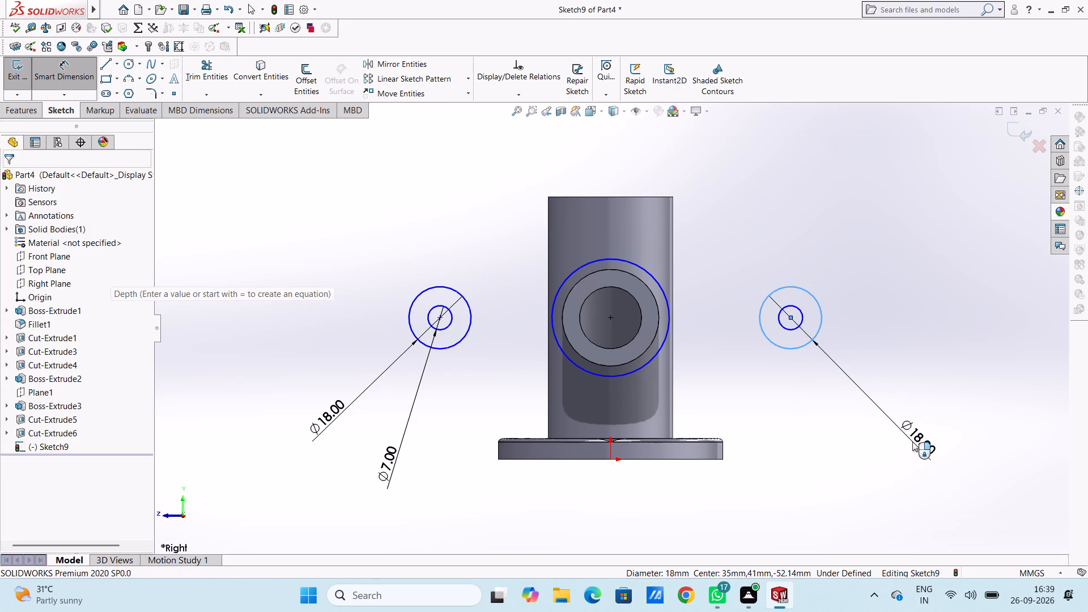
left_click(868, 422)
left_click(802, 410)
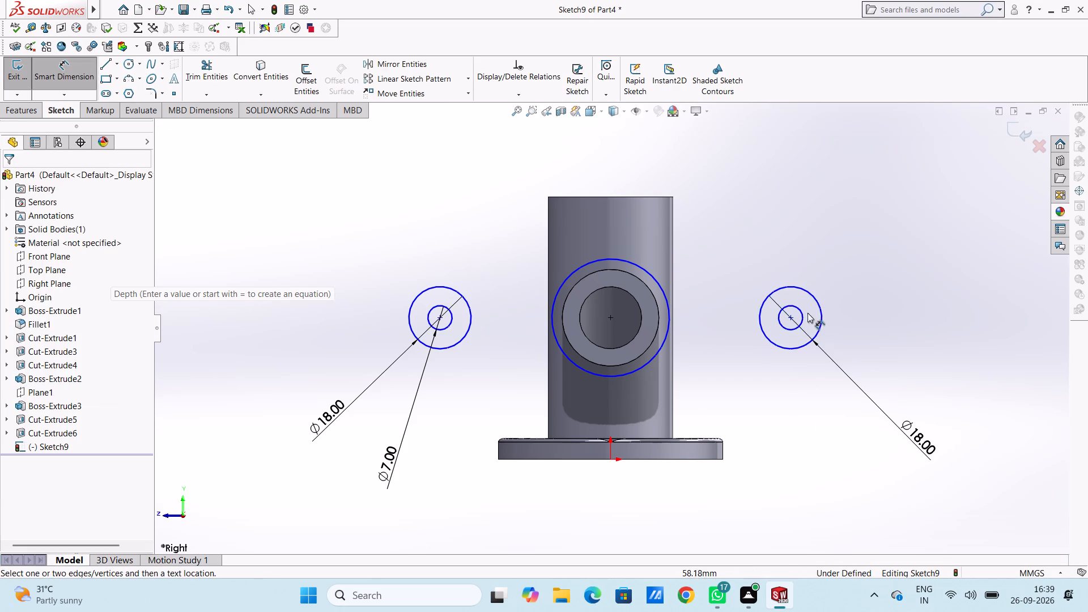
left_click(803, 311)
left_click(925, 223)
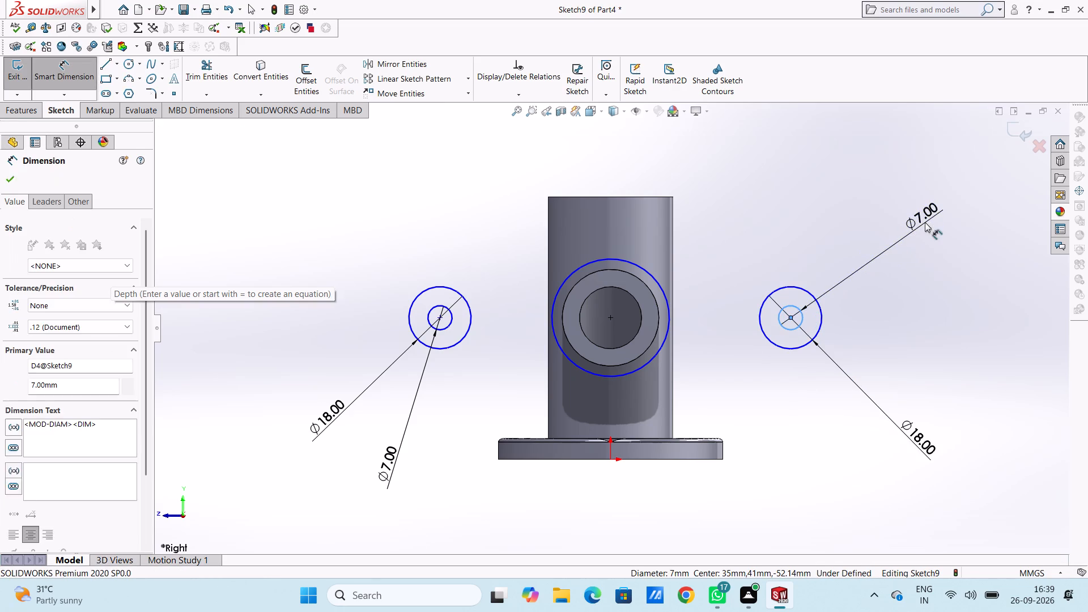
left_click(873, 208)
left_click(804, 224)
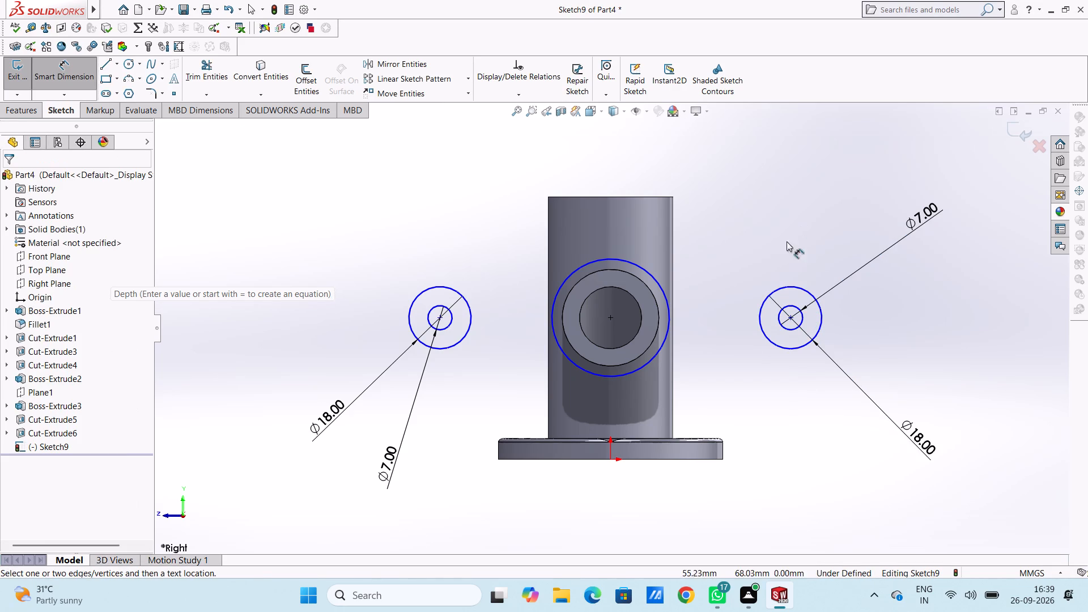
Dimension the diameter of the large circle around the branch, keeping 34 mm.
left_click(658, 284)
left_click(842, 171)
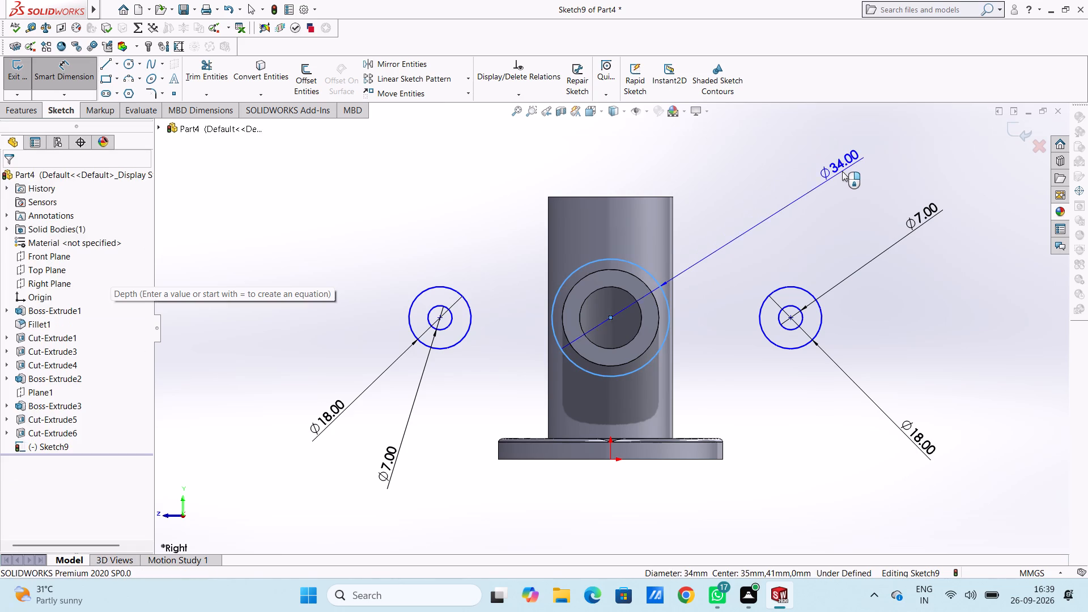
left_click(792, 155)
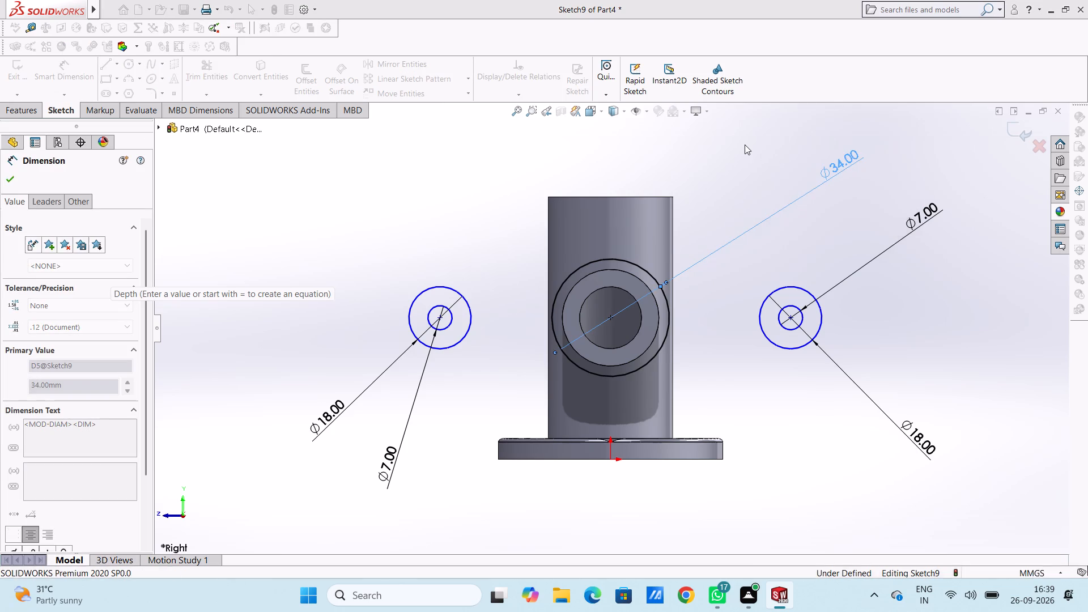
left_click(745, 144)
Draw a 9 mm radius circle from the branch centre, matching the bore's inner edge.
left_click(123, 64)
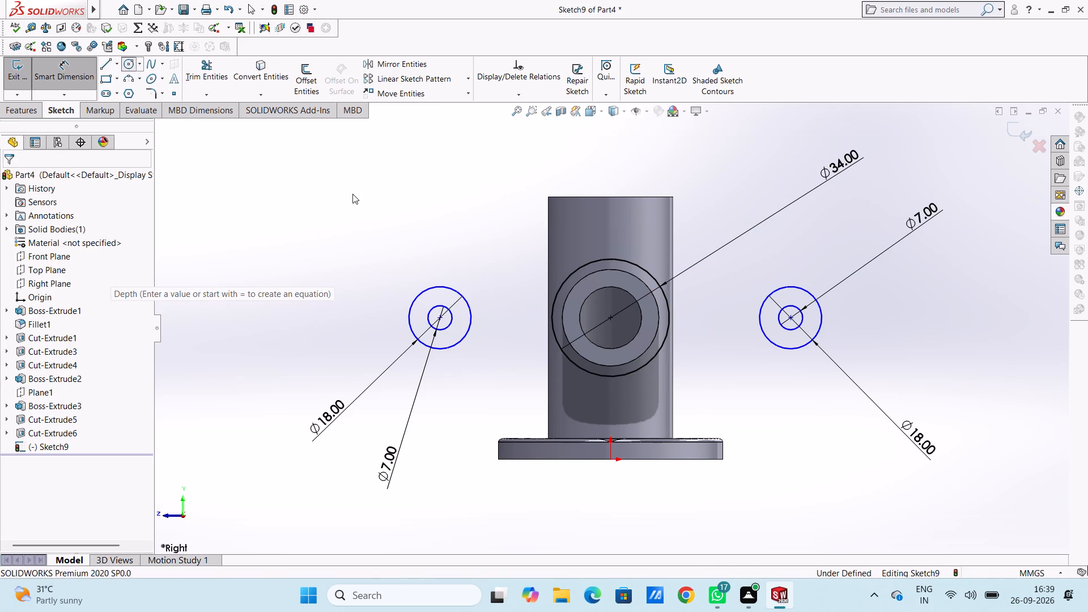
left_click(609, 318)
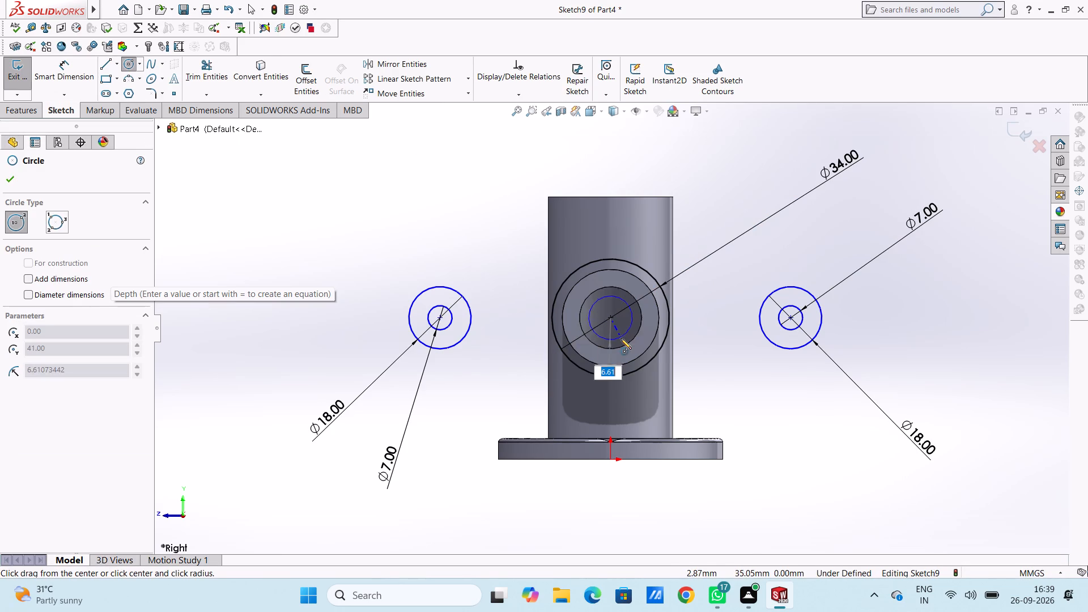
left_click(624, 347)
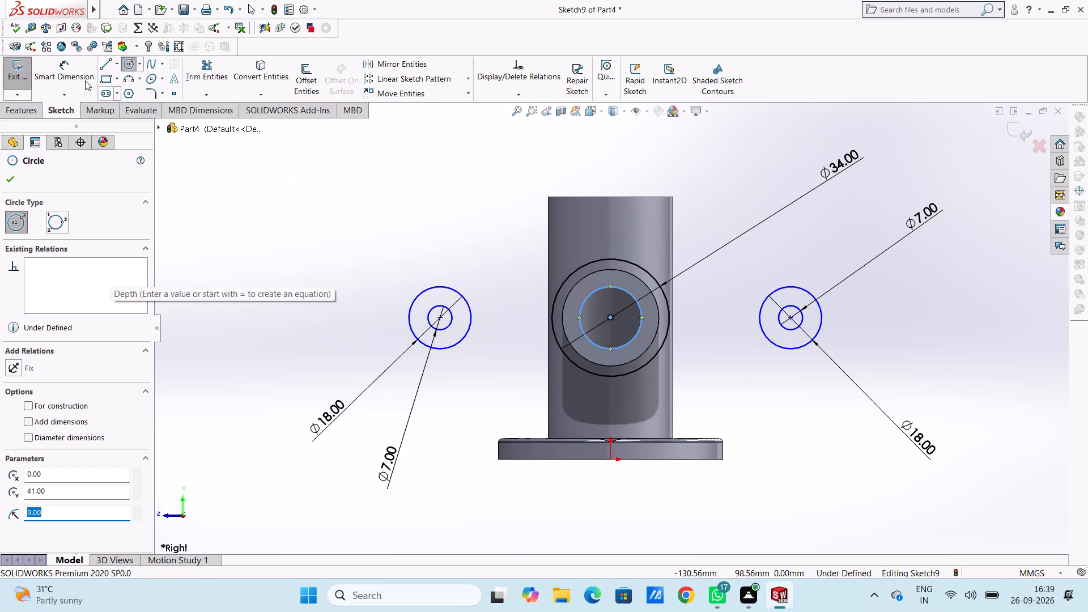
Dimension the diameter of the bore circle at the branch centre, keeping 18 mm.
left_click(67, 69)
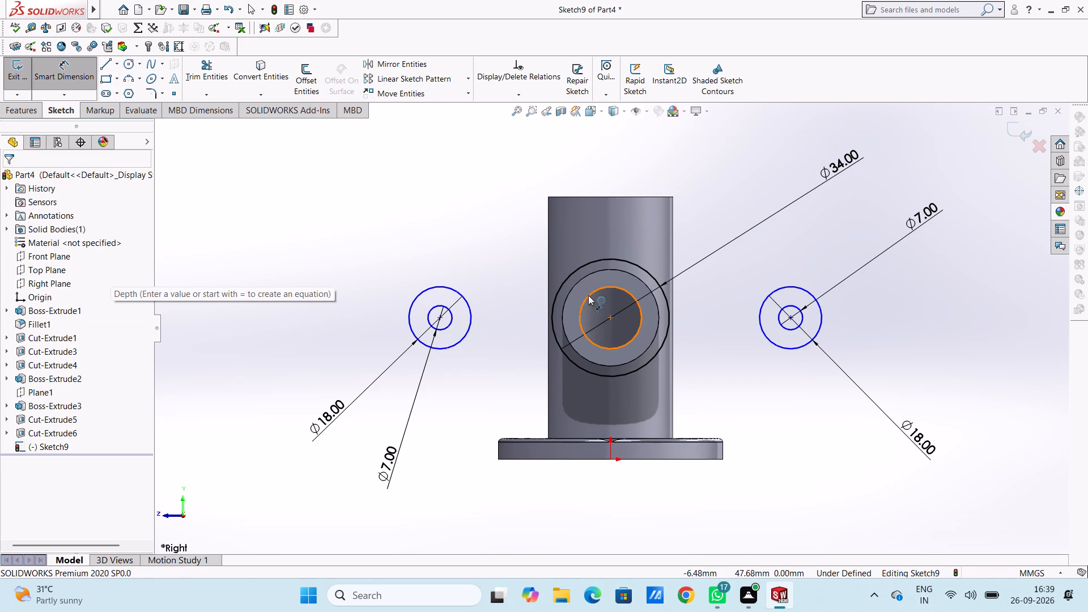
left_click(588, 295)
left_click(456, 206)
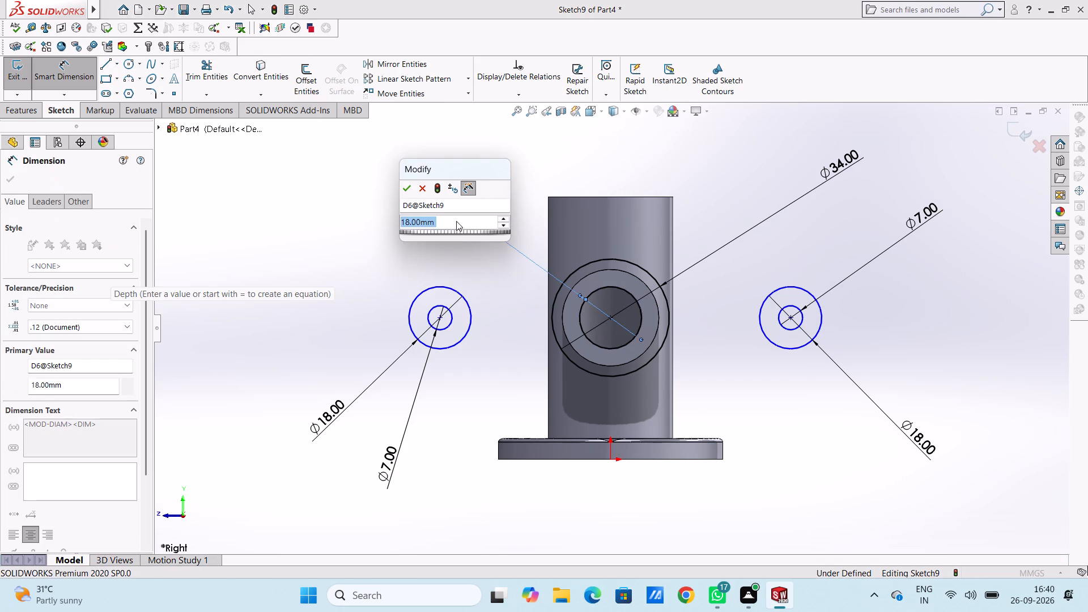
left_click(403, 184)
left_click(370, 196)
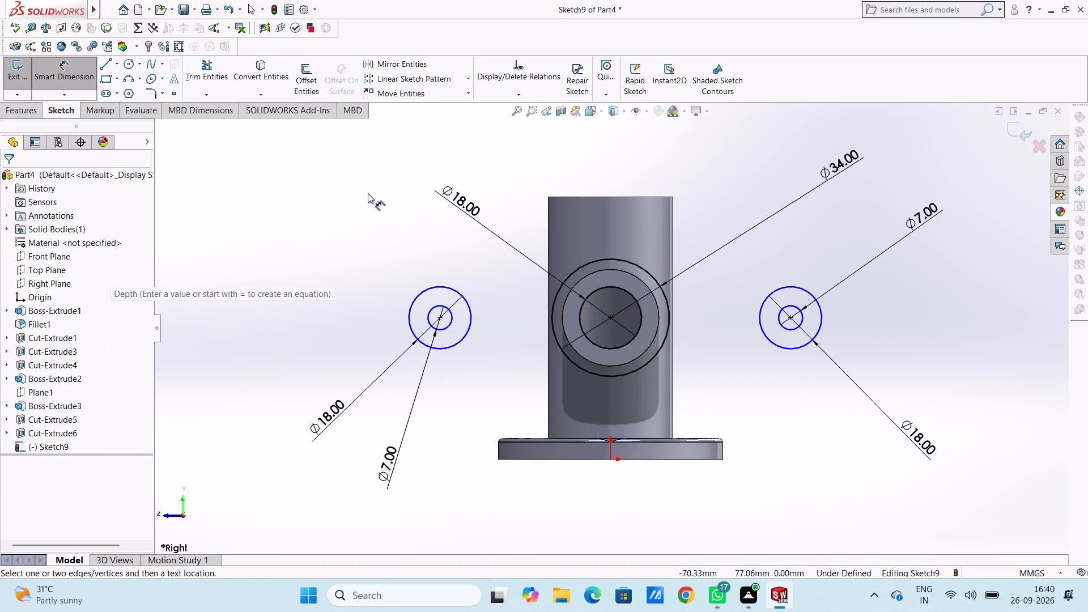
Dimension the horizontal distance from the left ear circles' centre to the branch centre as 26 mm.
left_click(440, 318)
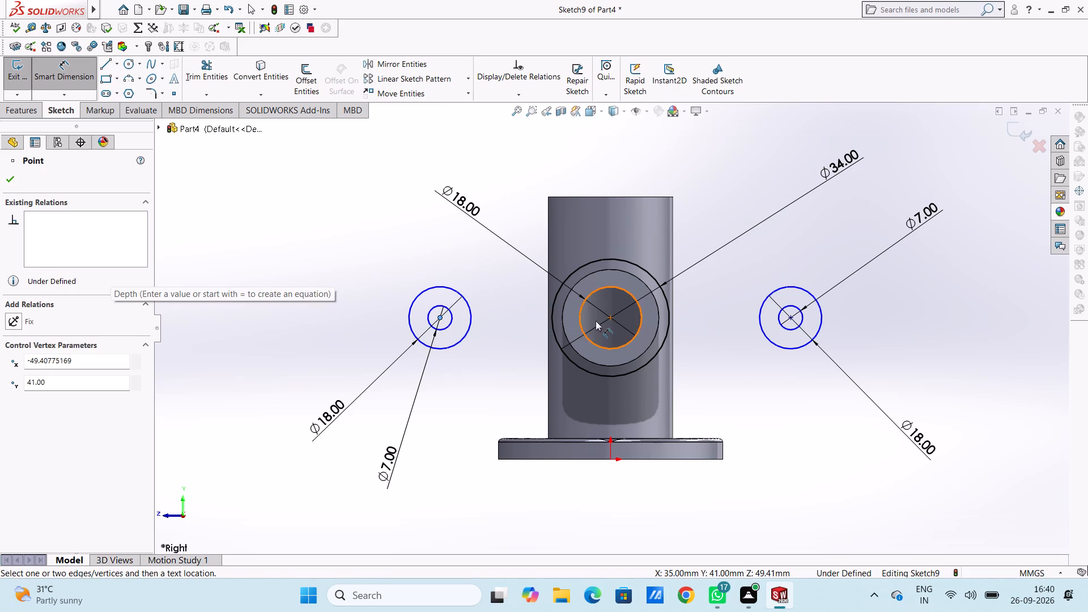
left_click(608, 317)
left_click(581, 499)
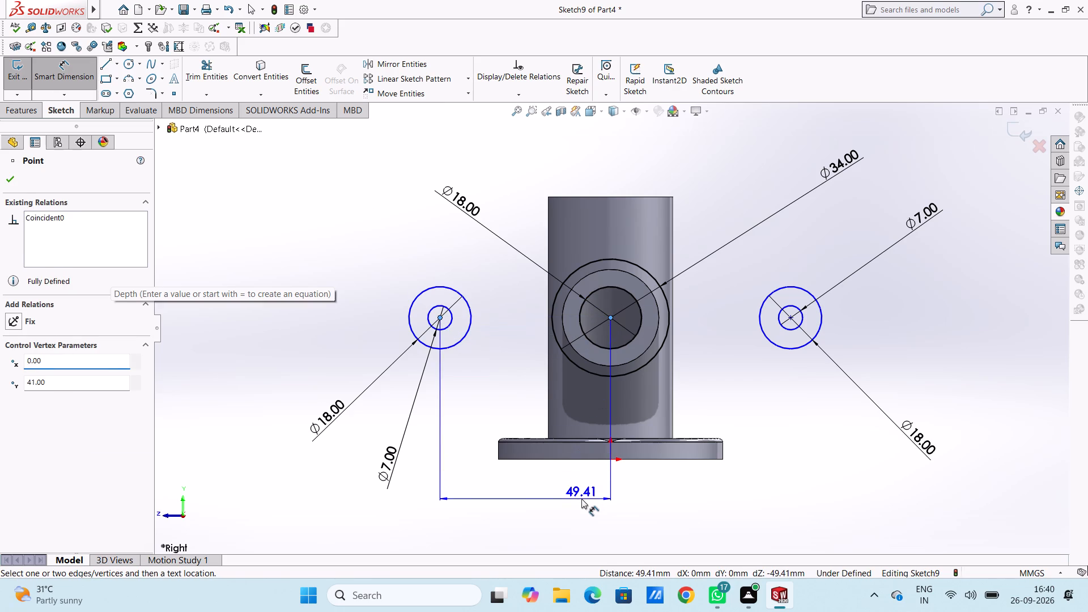
type("26")
key("Return")
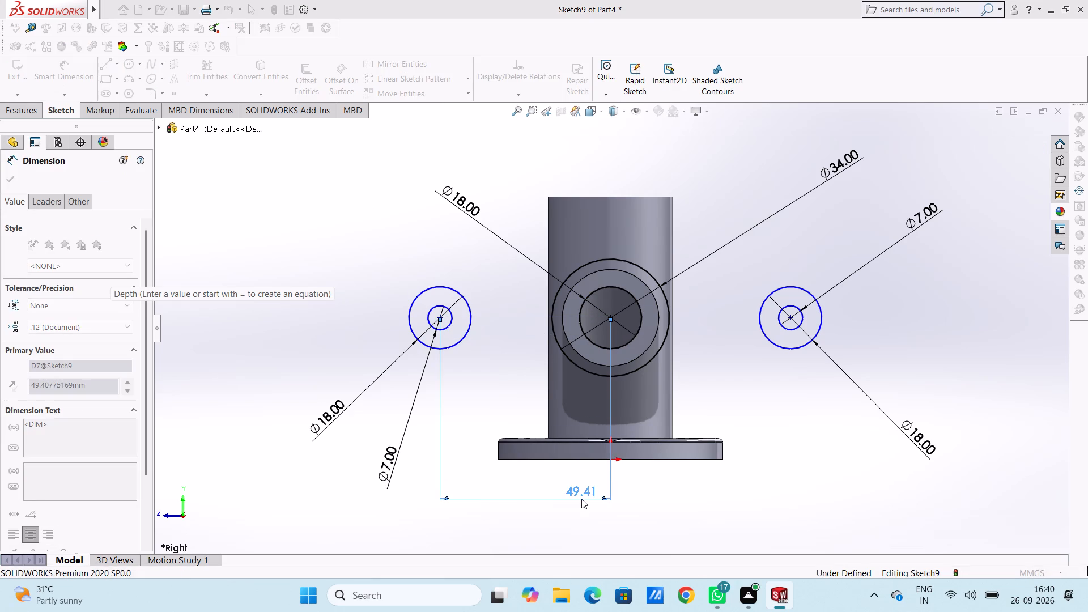
left_click(412, 270)
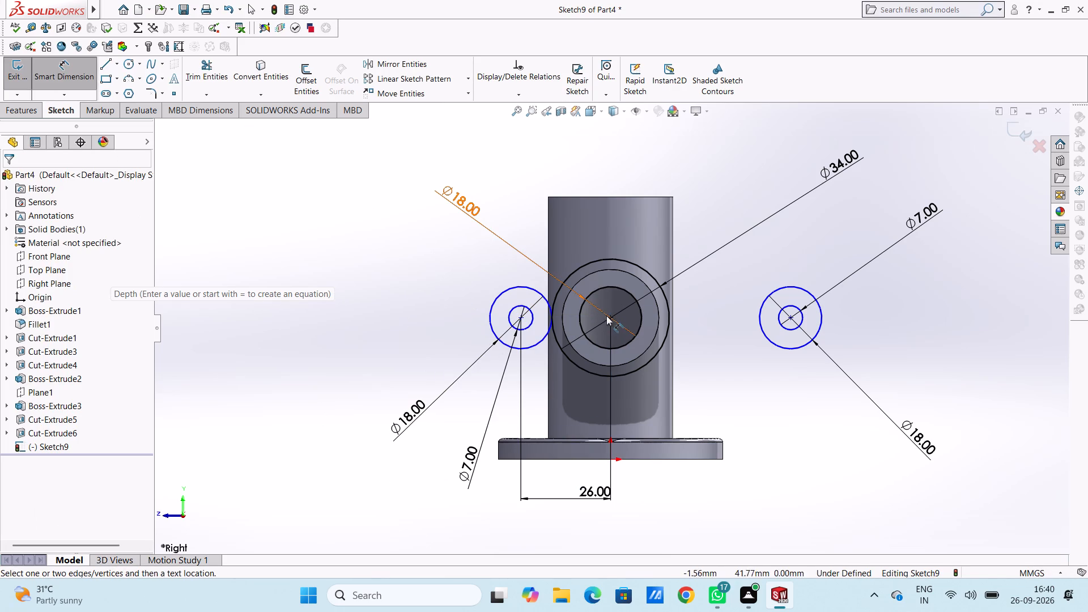
Dimension the horizontal distance from the branch centre to the right ear circles' centre as 26 mm.
left_click(612, 318)
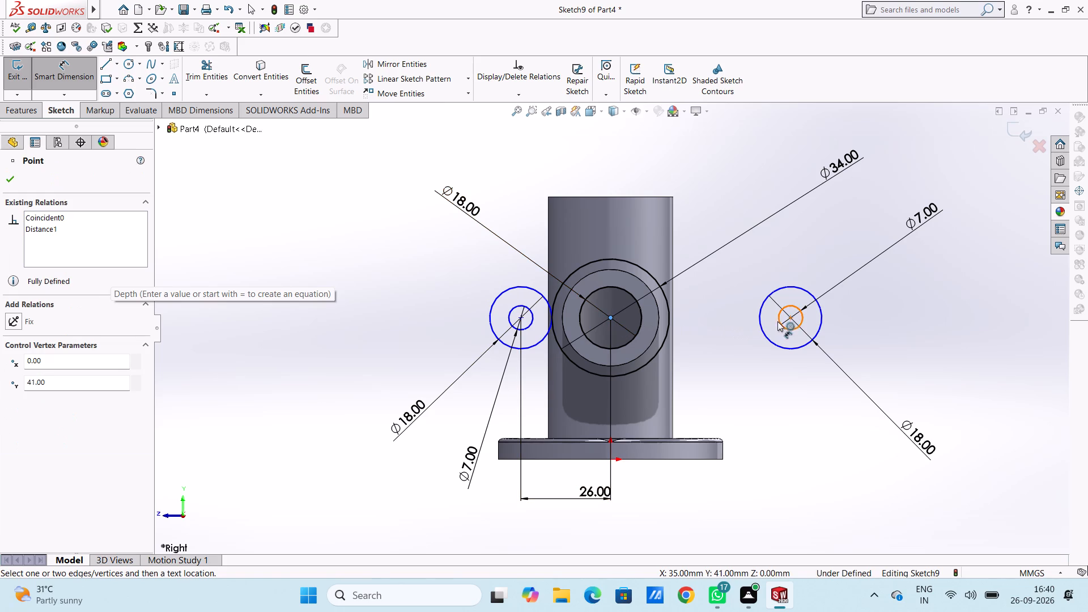
left_click(789, 317)
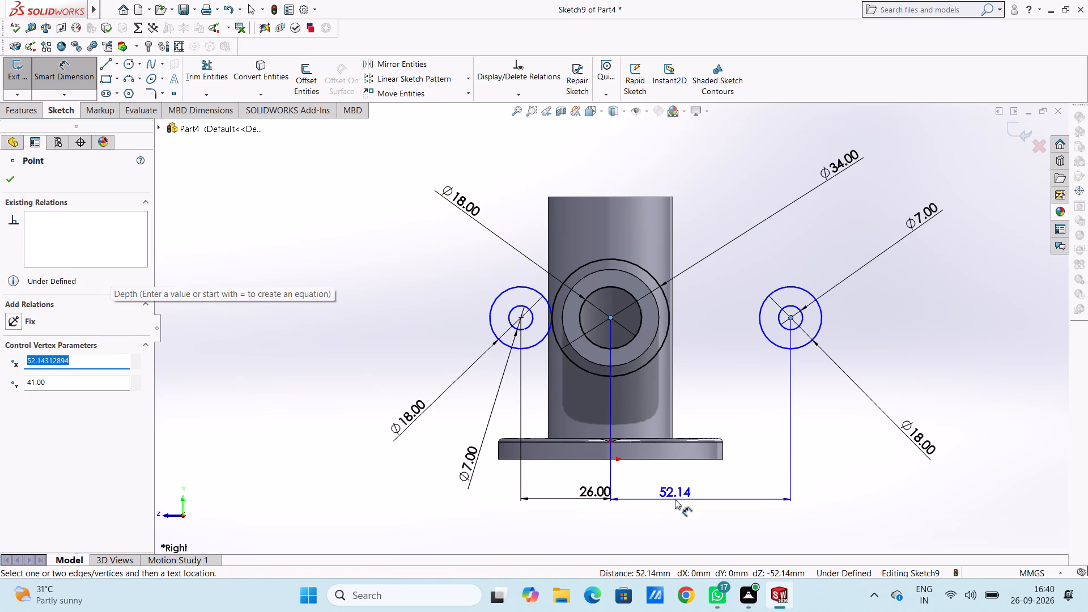
left_click(675, 499)
type("26")
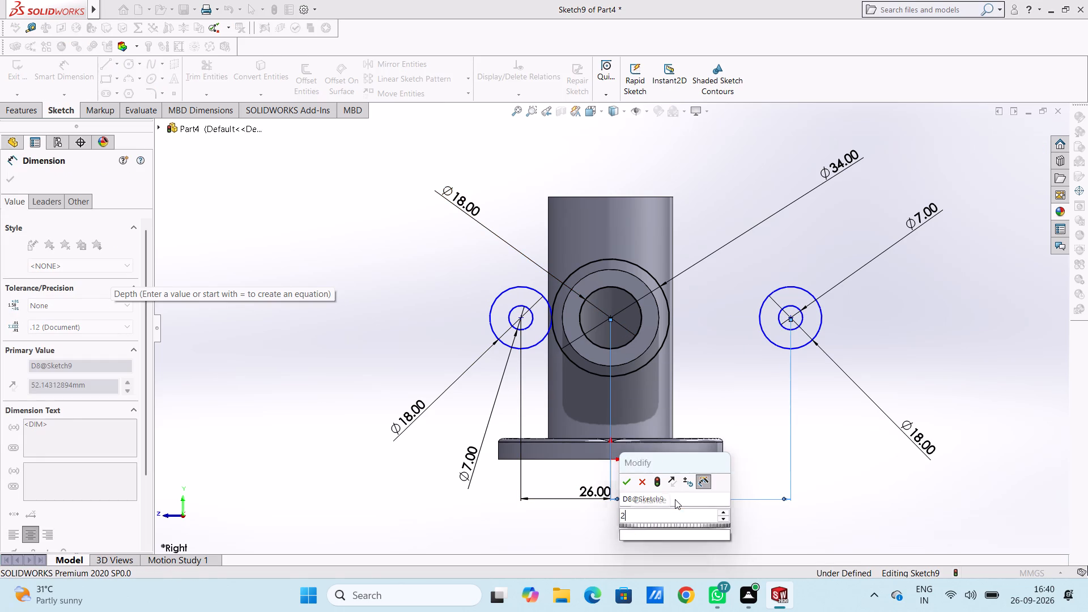
key("Return")
left_click(430, 273)
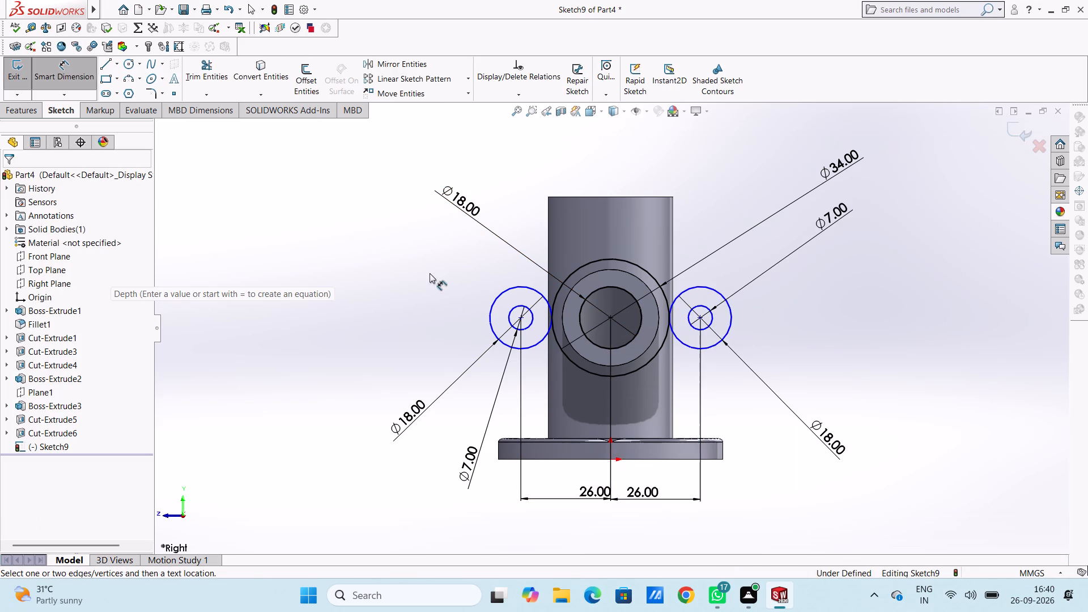
Draw two upper lines, each about 24.7 mm long, connecting the left and right 18 mm ear circles to the 34 mm circle.
left_click(101, 67)
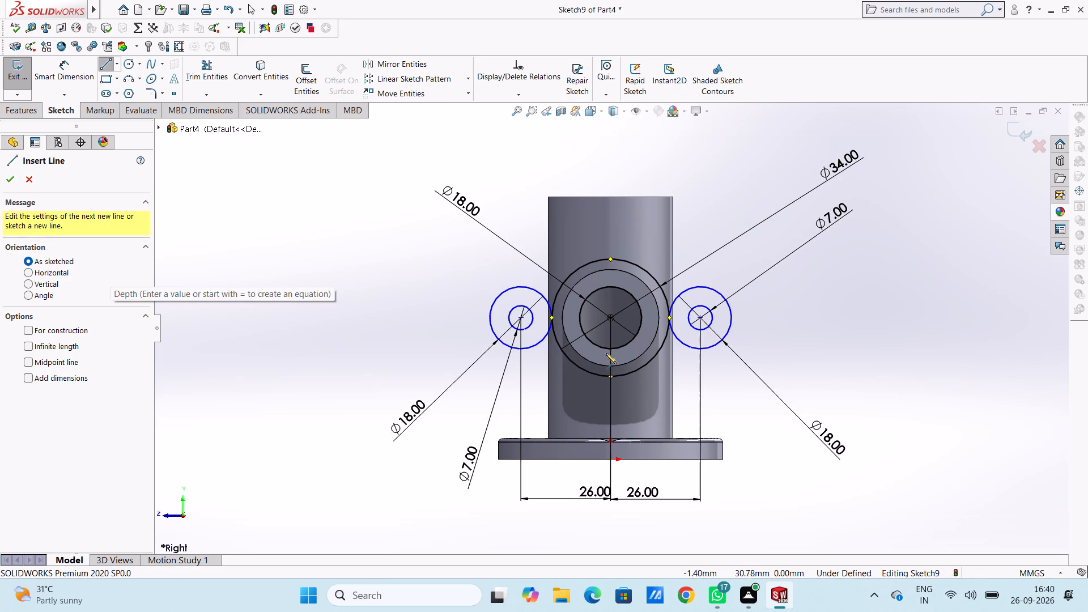
left_click(504, 290)
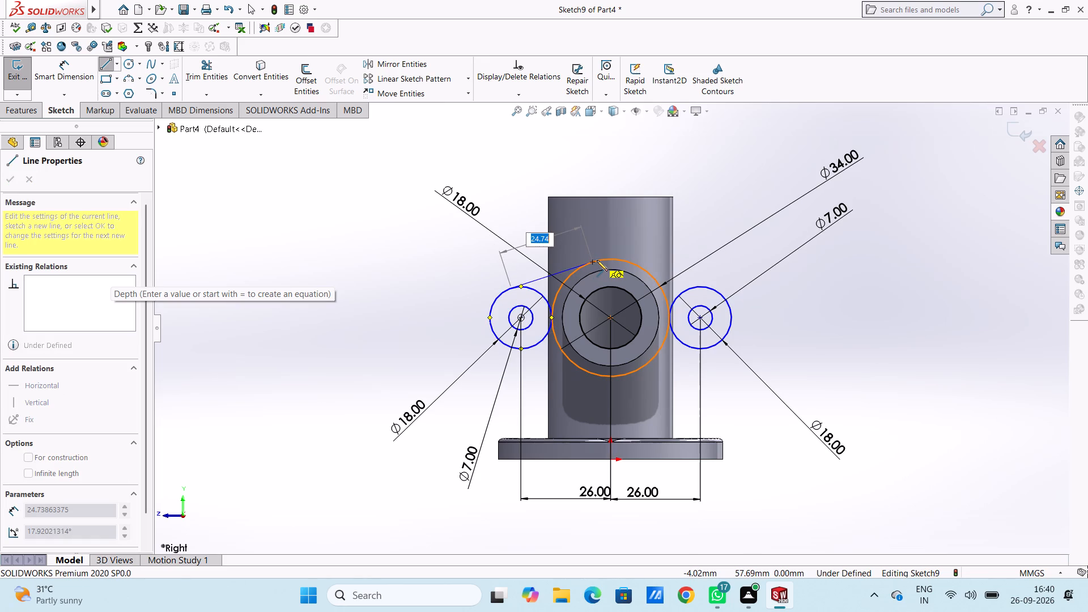
left_click(597, 260)
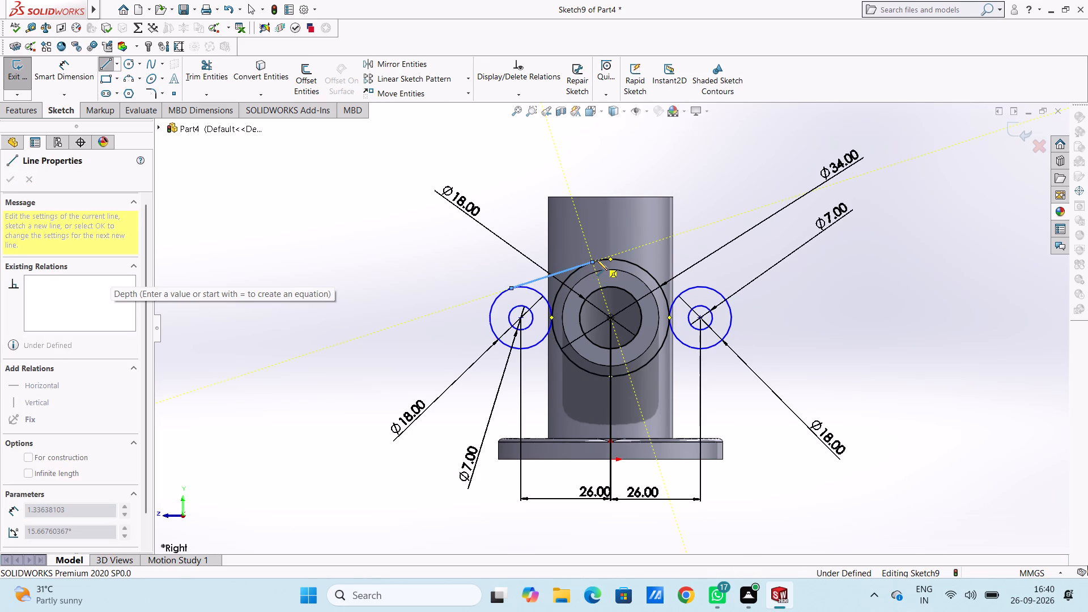
key("Escape")
key("Escape")
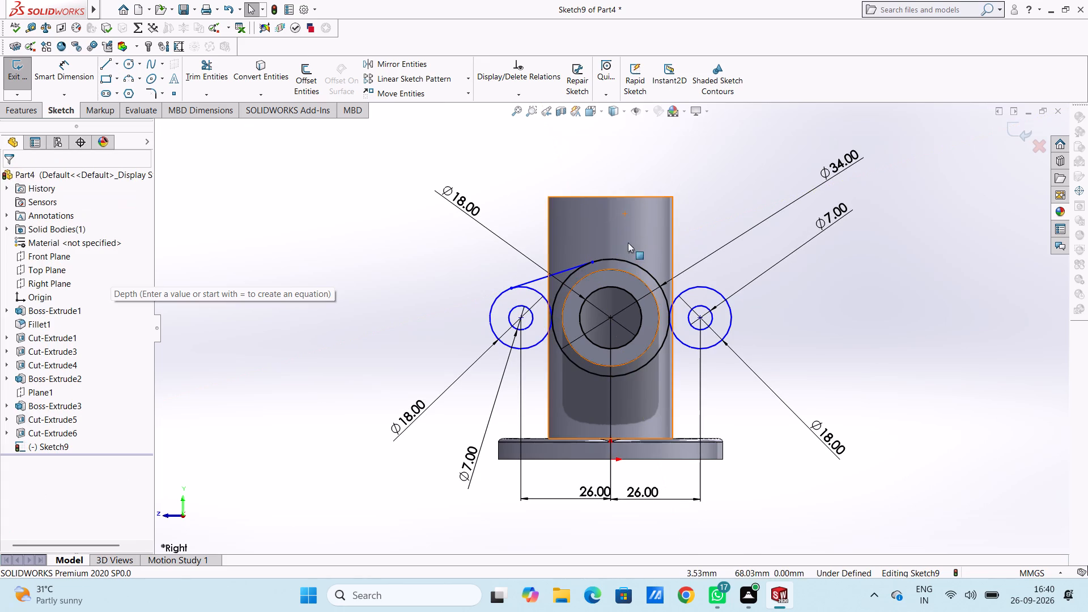
scroll(685, 350, "down", 3)
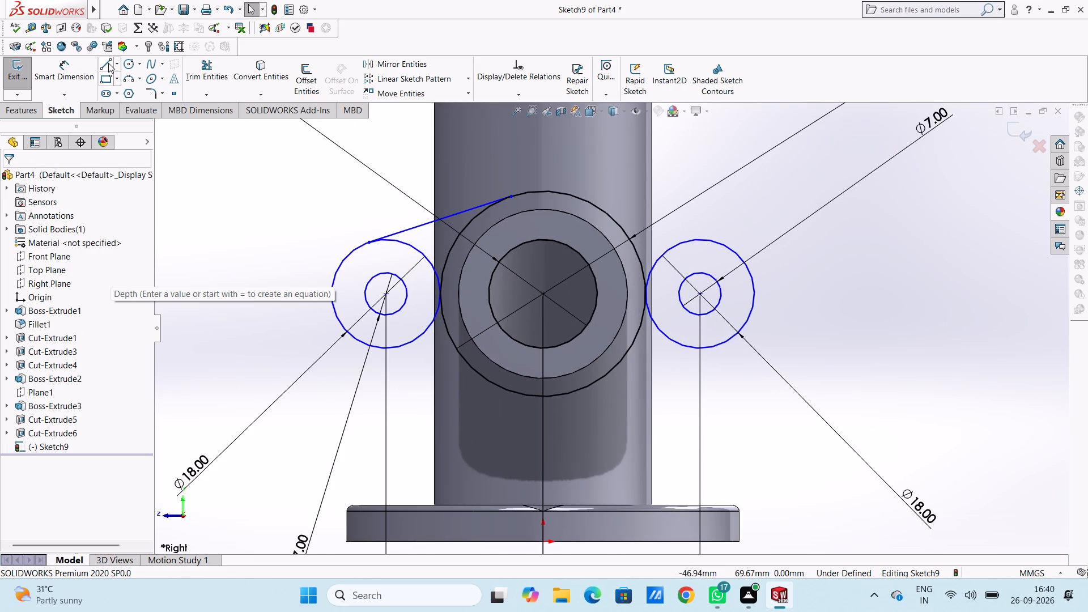
left_click(108, 63)
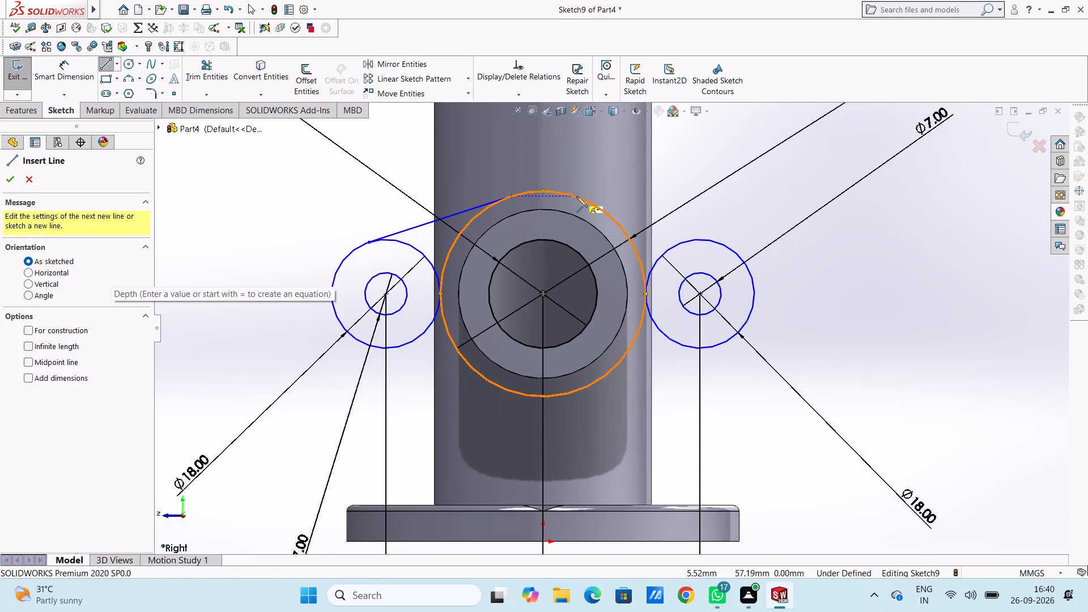
left_click(576, 195)
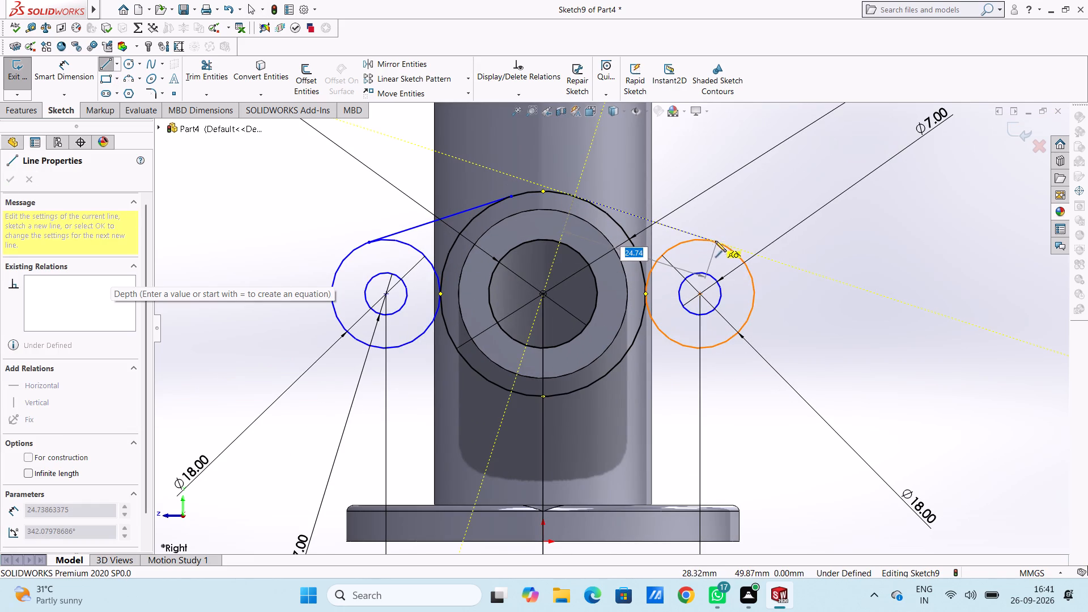
left_click(720, 243)
key("Escape")
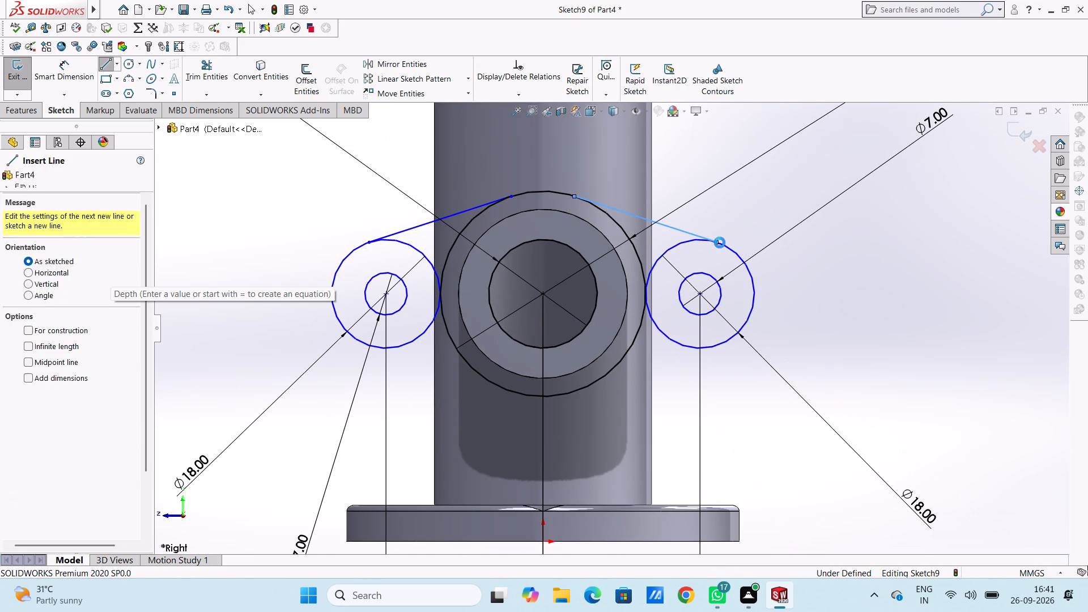
key("Escape")
key("Escape")
Draw two lower lines, about 24 mm and 25 mm long, connecting the left and right ear circles to the 34 mm circle.
left_click(101, 67)
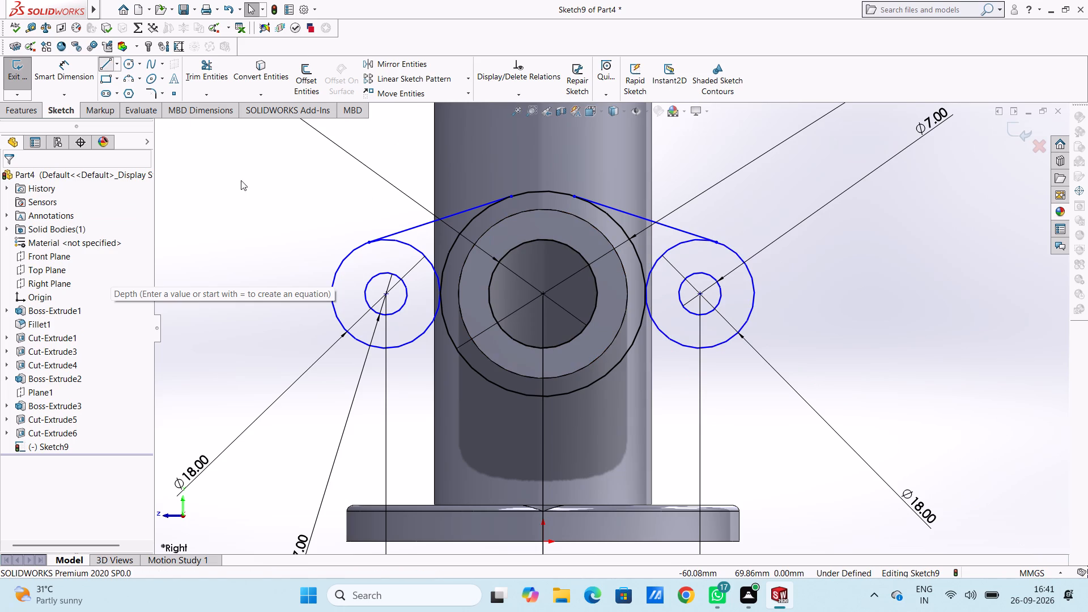
left_click(369, 344)
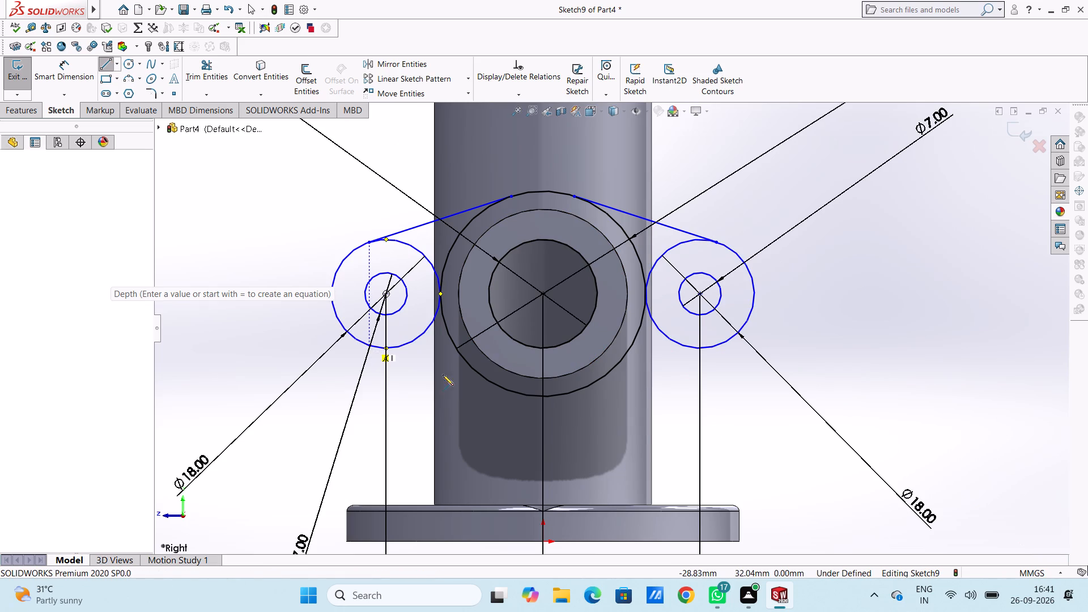
left_click(510, 393)
key("Escape")
key("Escape")
key("Escape")
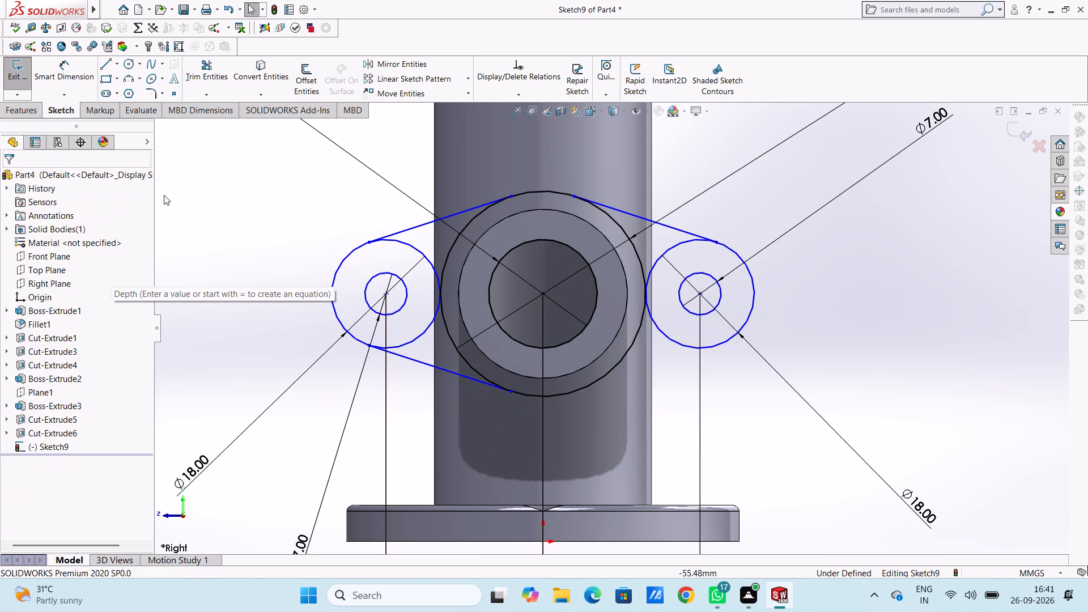
left_click(108, 66)
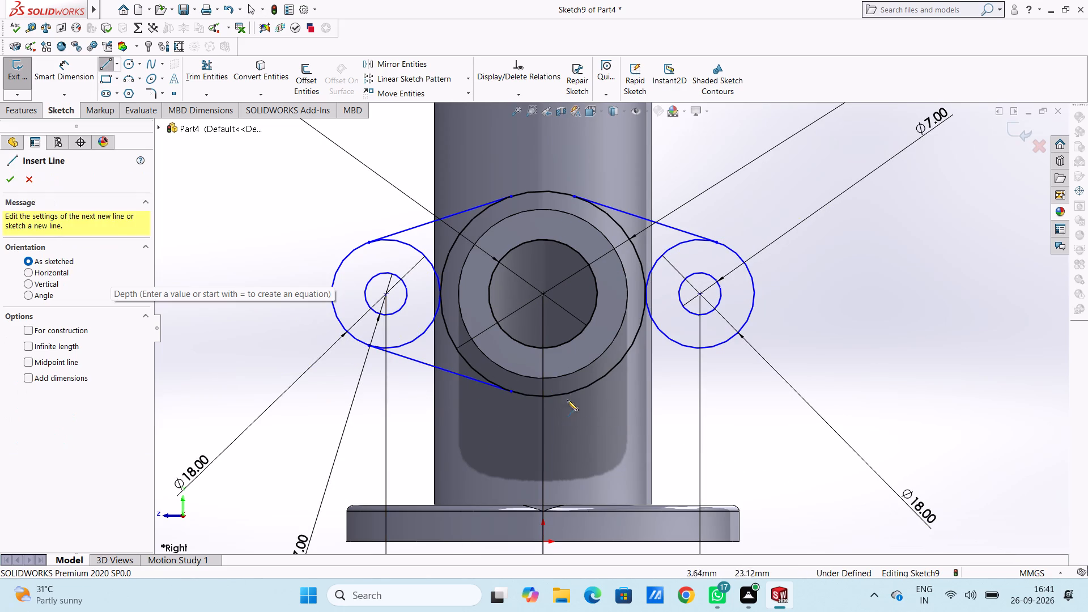
left_click(575, 390)
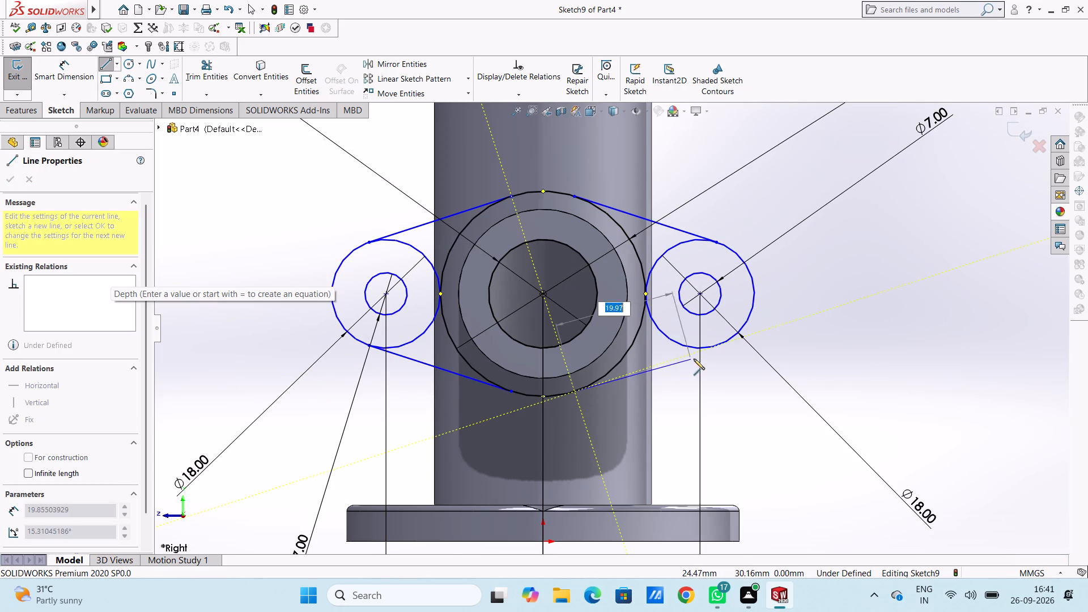
left_click(720, 343)
key("Escape")
key("Escape")
Apply tangent relations between each of the two upper connecting lines and the 34 mm circle.
scroll(717, 343, "up", 1)
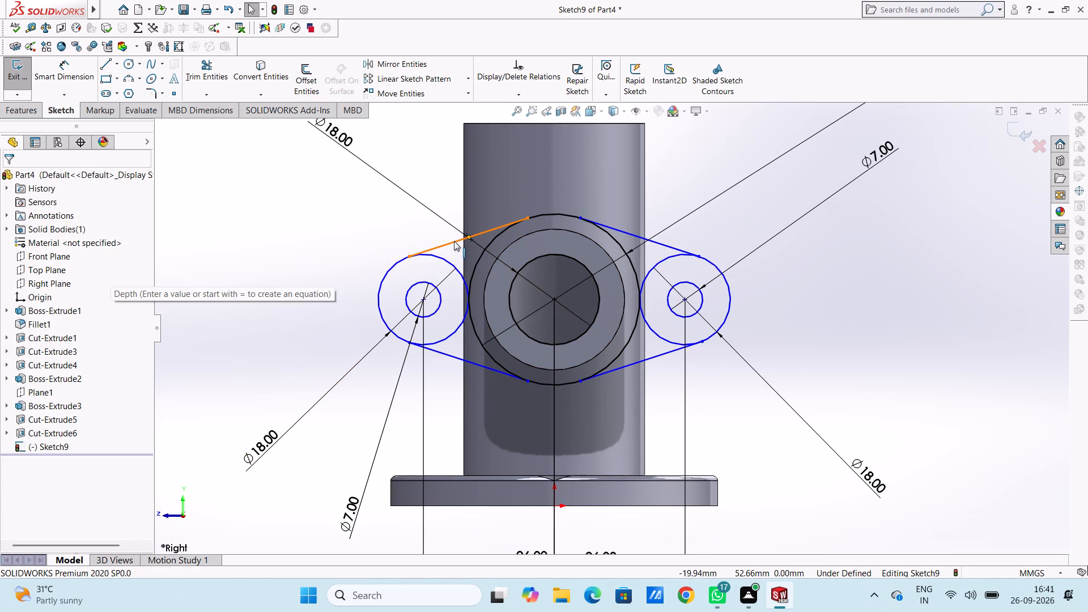
left_click(454, 241)
left_click(489, 240, "ctrl")
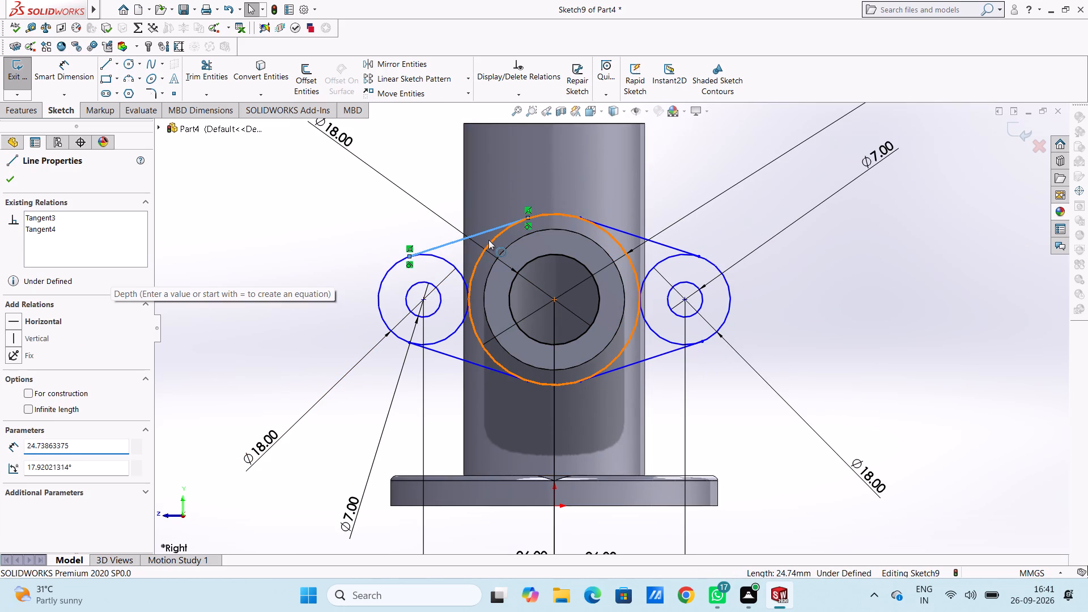
left_click(16, 377)
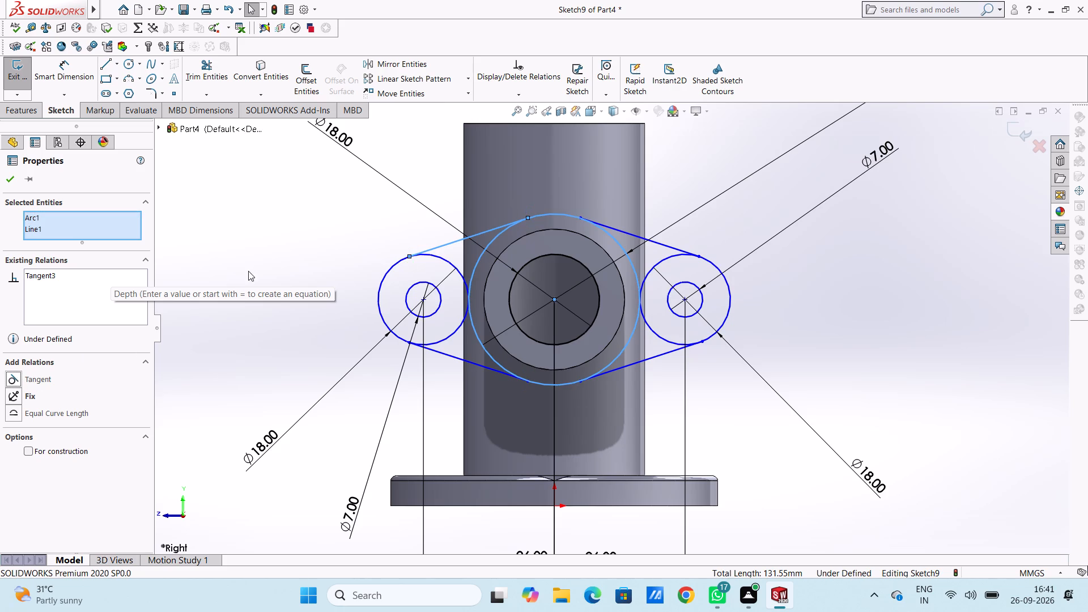
left_click(272, 245)
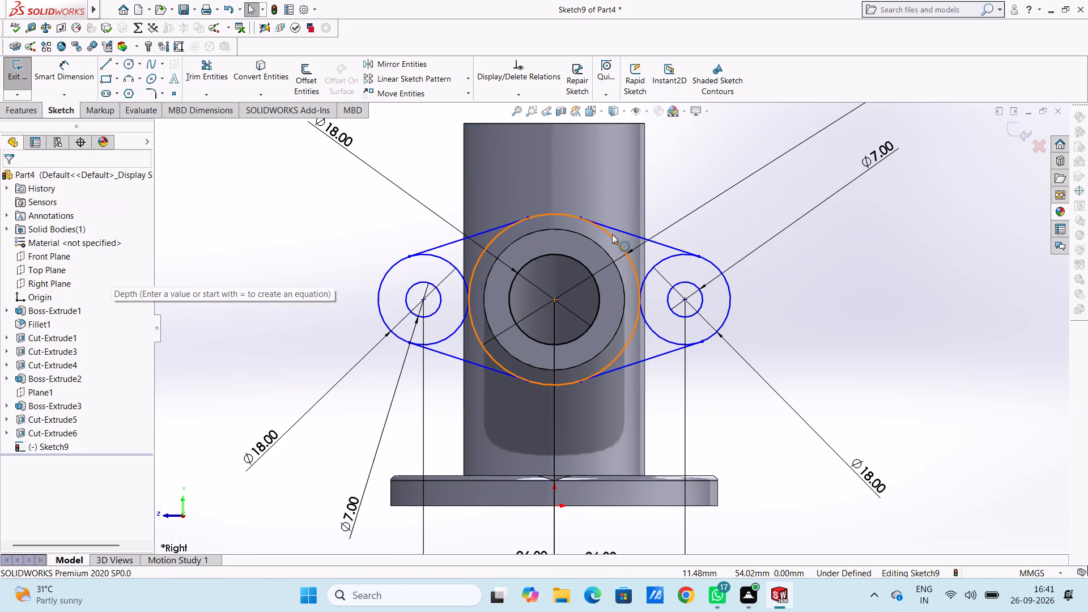
left_click(612, 234)
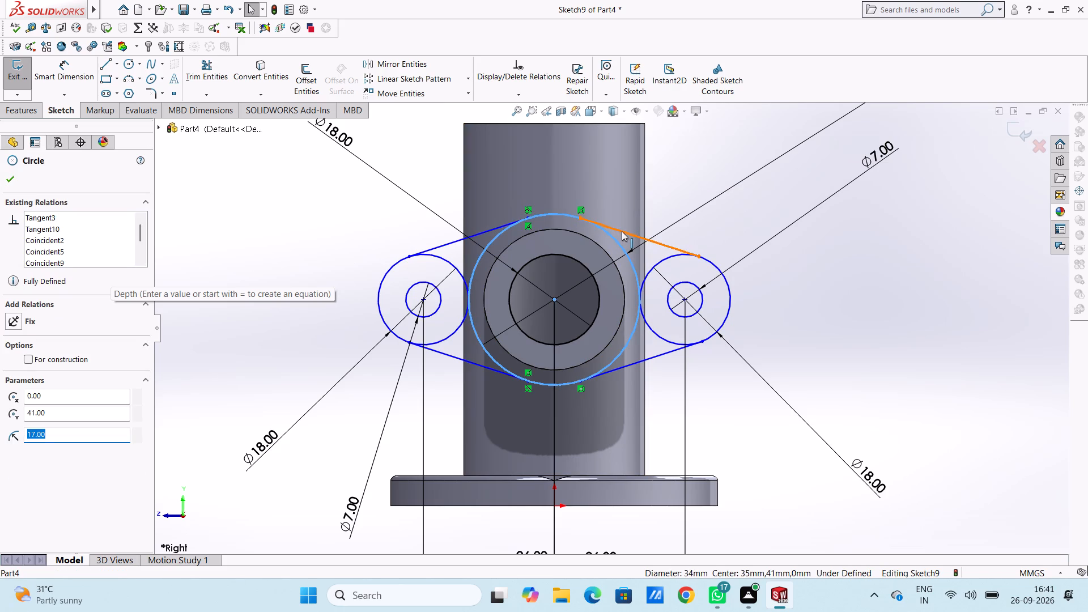
left_click(622, 232, "ctrl")
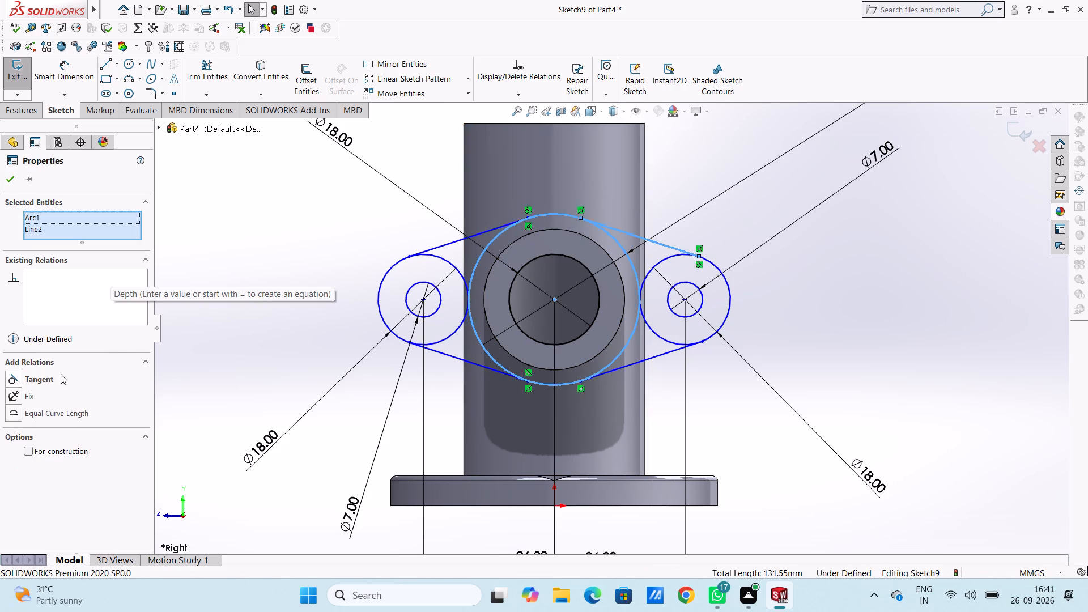
left_click(12, 380)
left_click(288, 226)
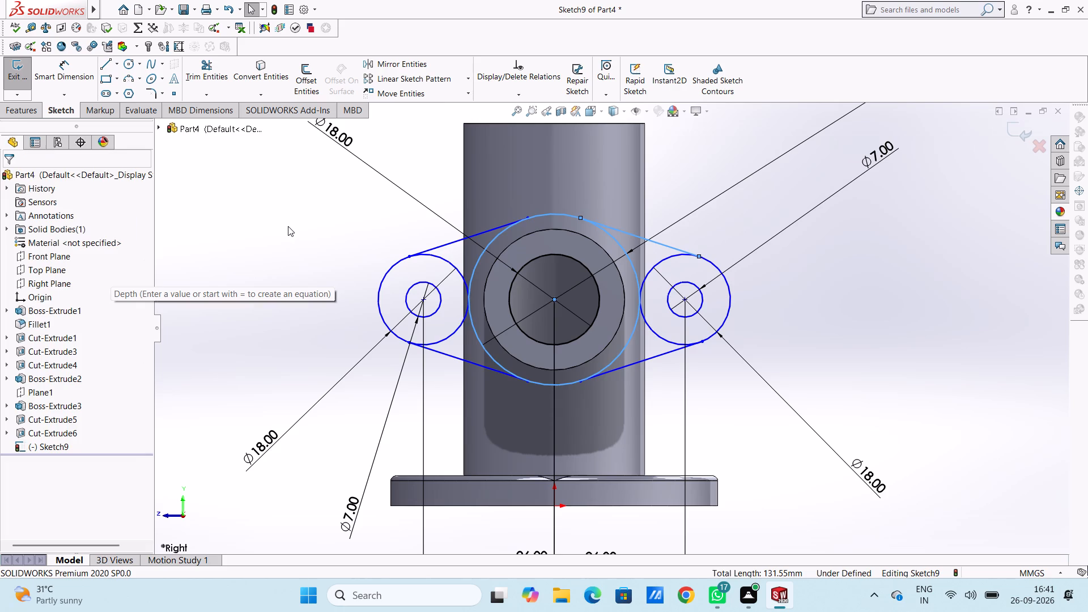
Make the lower connecting line right of the branch tangent to the 34 mm circle.
scroll(619, 386, "down", 5)
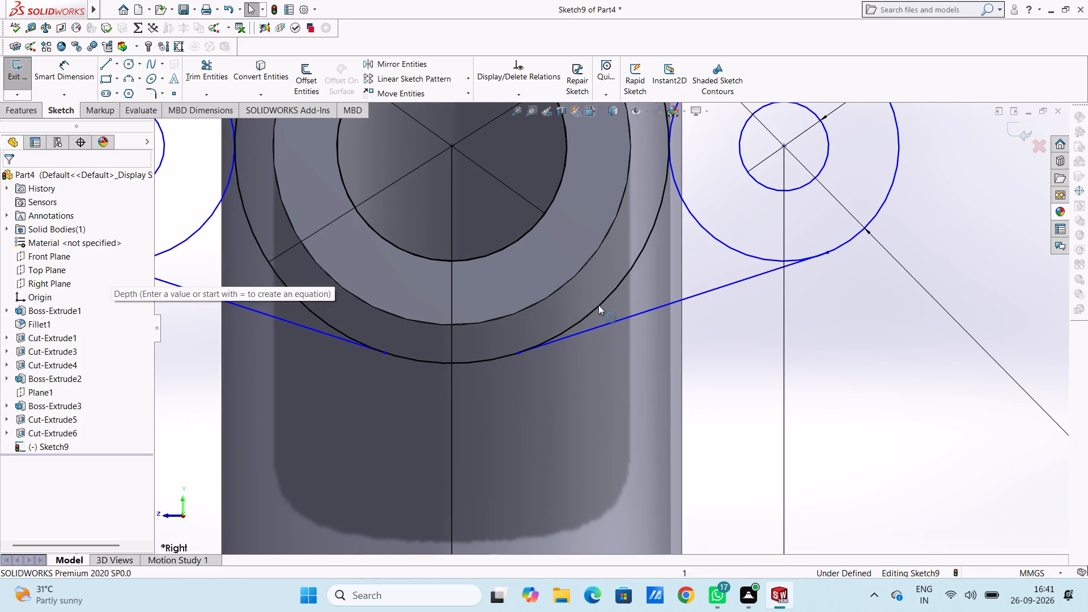
left_click(598, 304)
left_click(603, 325, "ctrl")
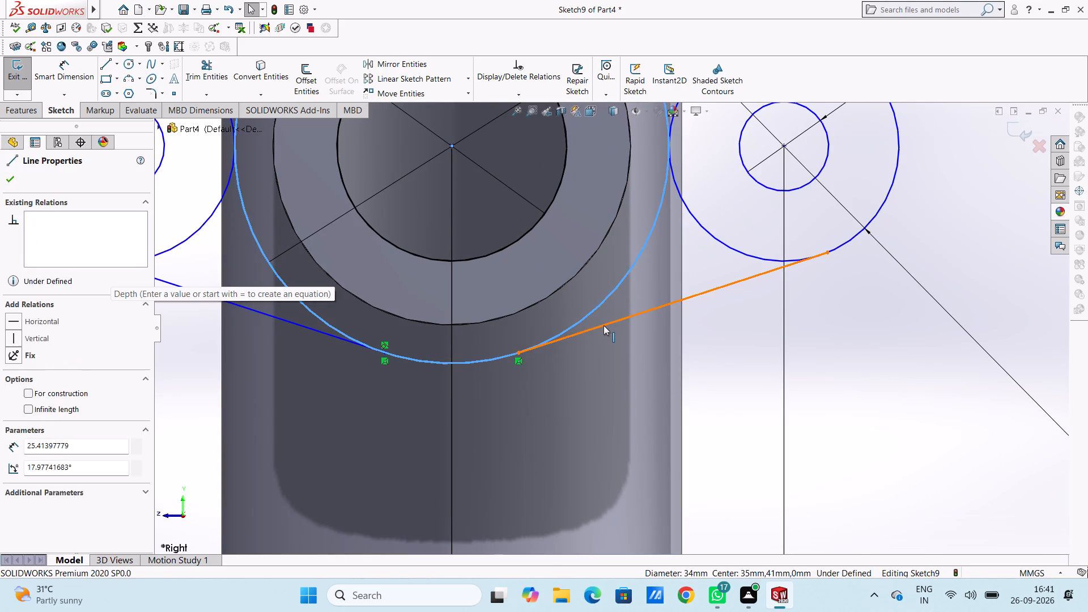
left_click(14, 377)
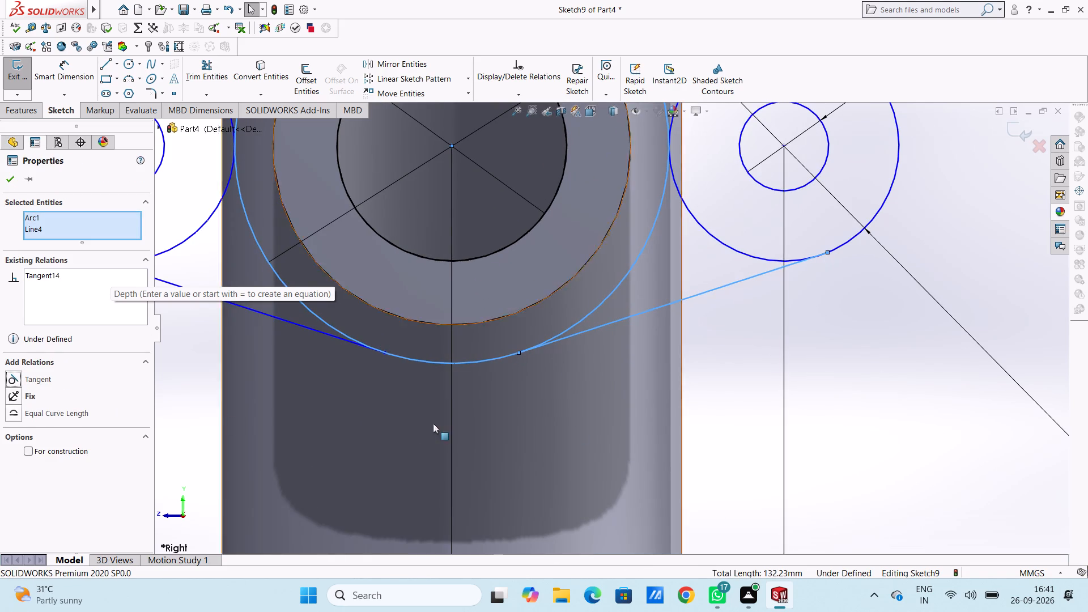
left_click(866, 388)
Make the lower and upper connecting lines on the right tangent to the right 18 mm ear circle.
left_click(747, 278)
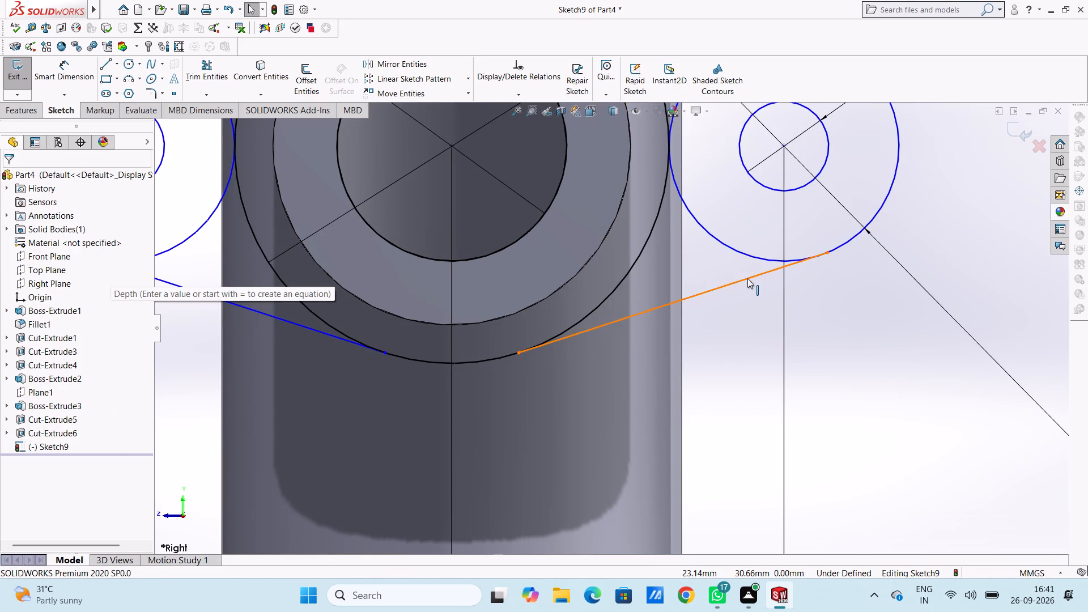
left_click(744, 253, "ctrl")
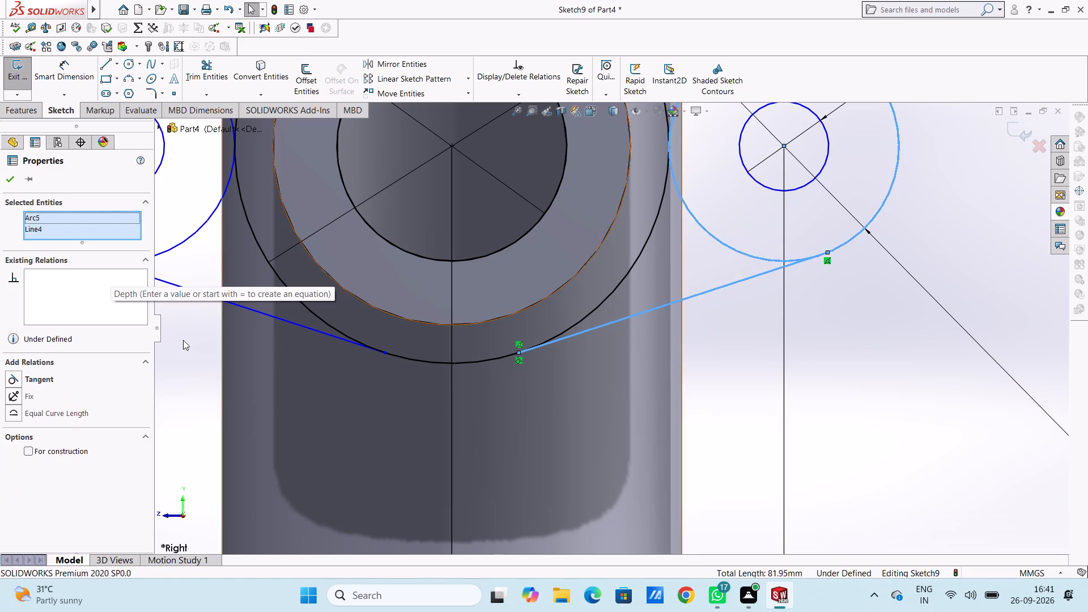
left_click(15, 377)
left_click(883, 350)
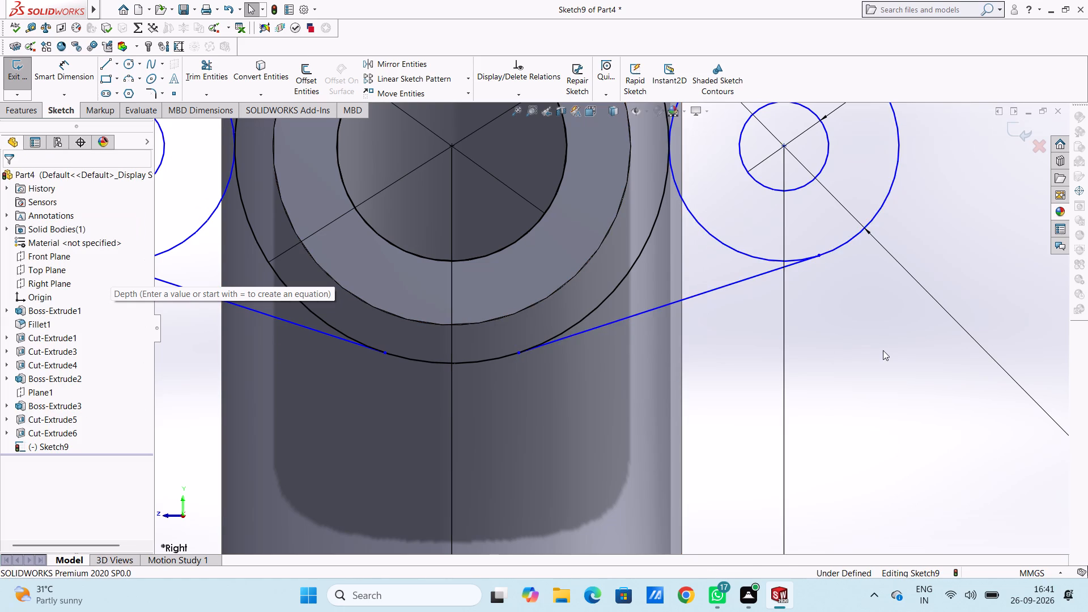
scroll(857, 337, "up", 5)
left_click(681, 177)
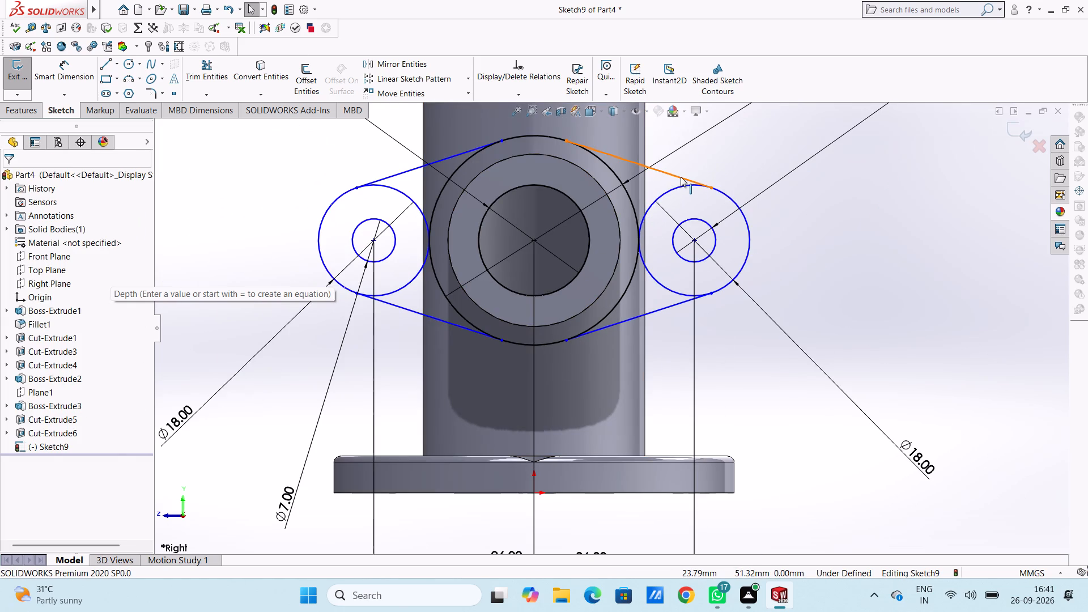
left_click(678, 189, "ctrl")
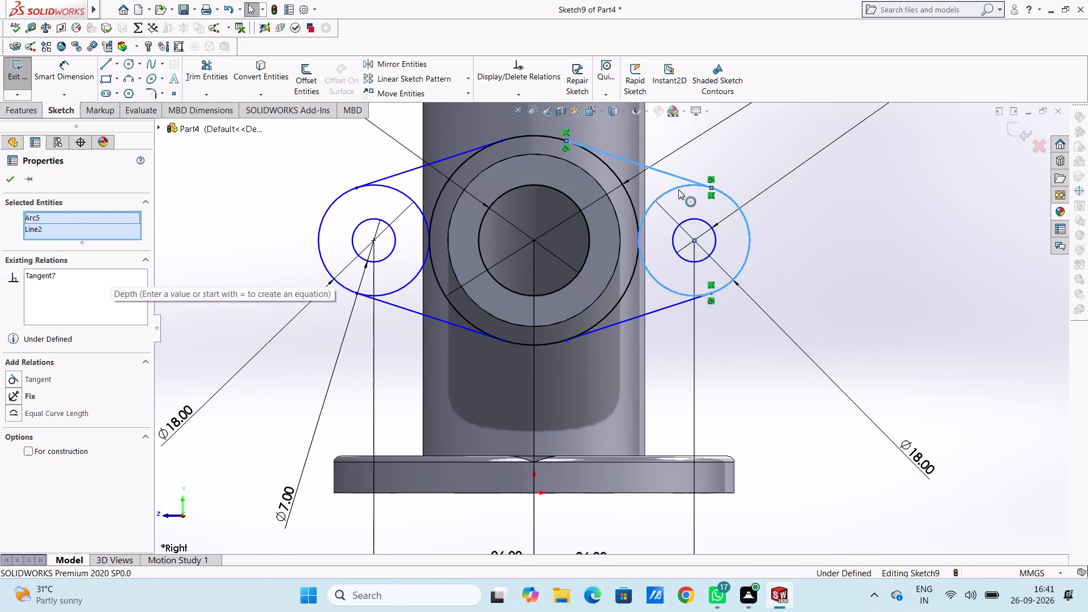
left_click(10, 378)
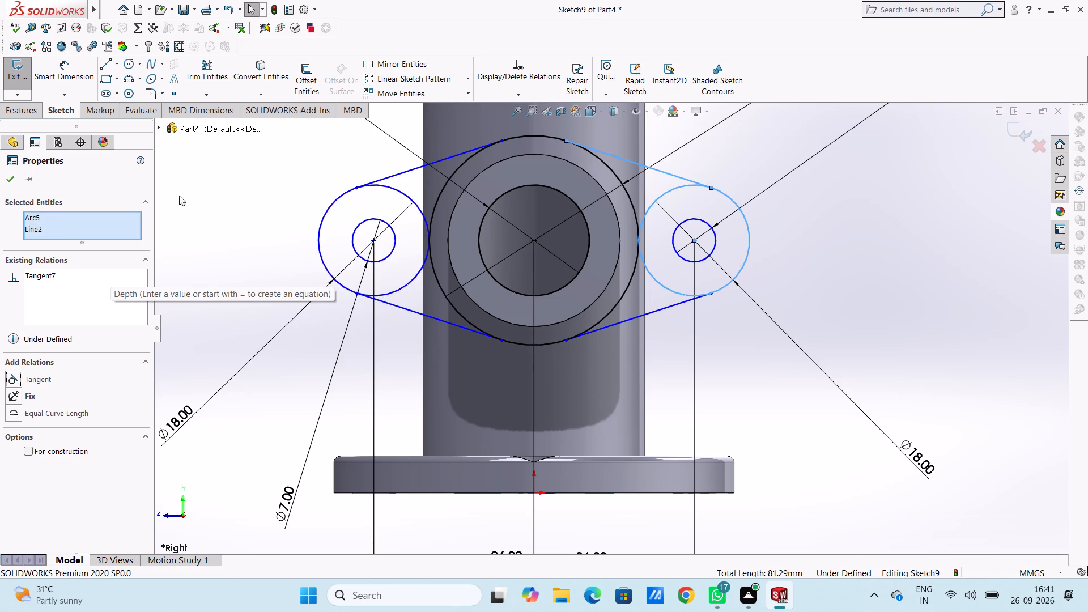
left_click(240, 183)
Make the upper and lower connecting lines on the left tangent to the left 18 mm ear circle.
left_click(373, 185)
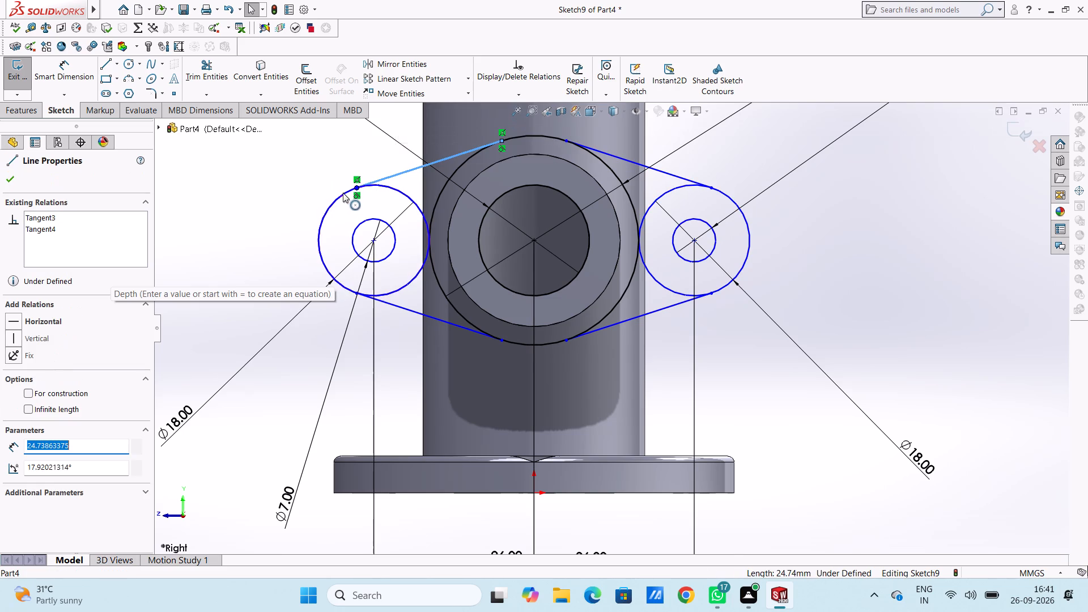
left_click(339, 196, "ctrl")
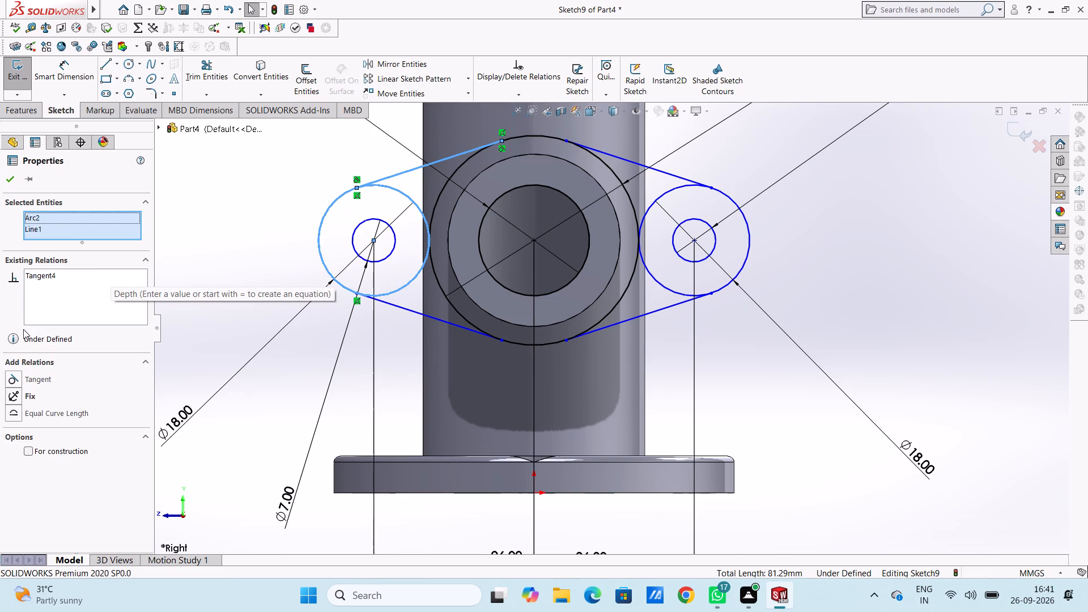
left_click(16, 379)
left_click(240, 205)
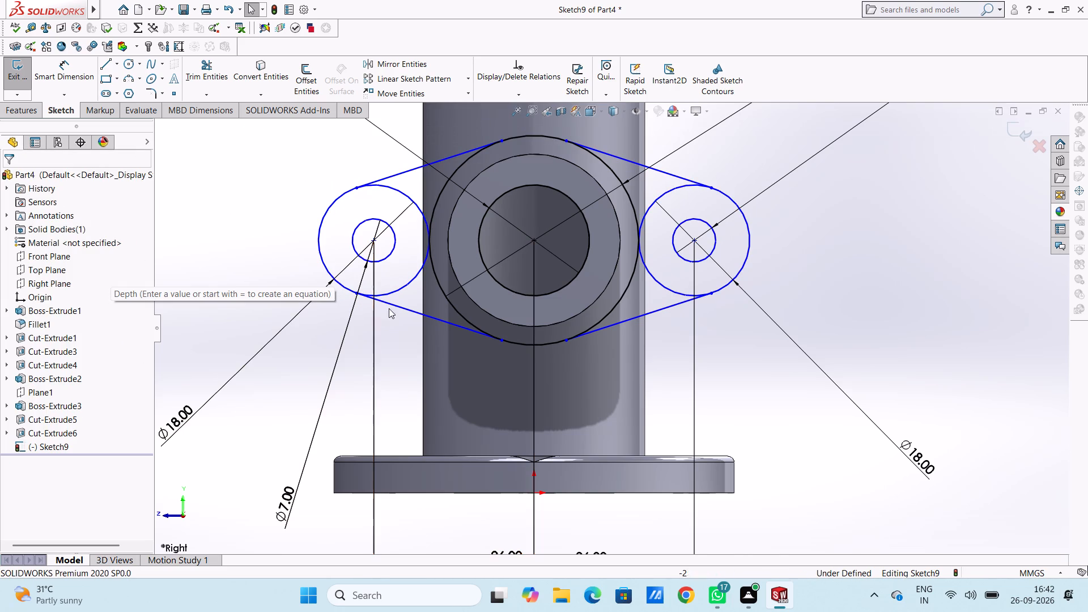
left_click(395, 304)
left_click(319, 240, "ctrl")
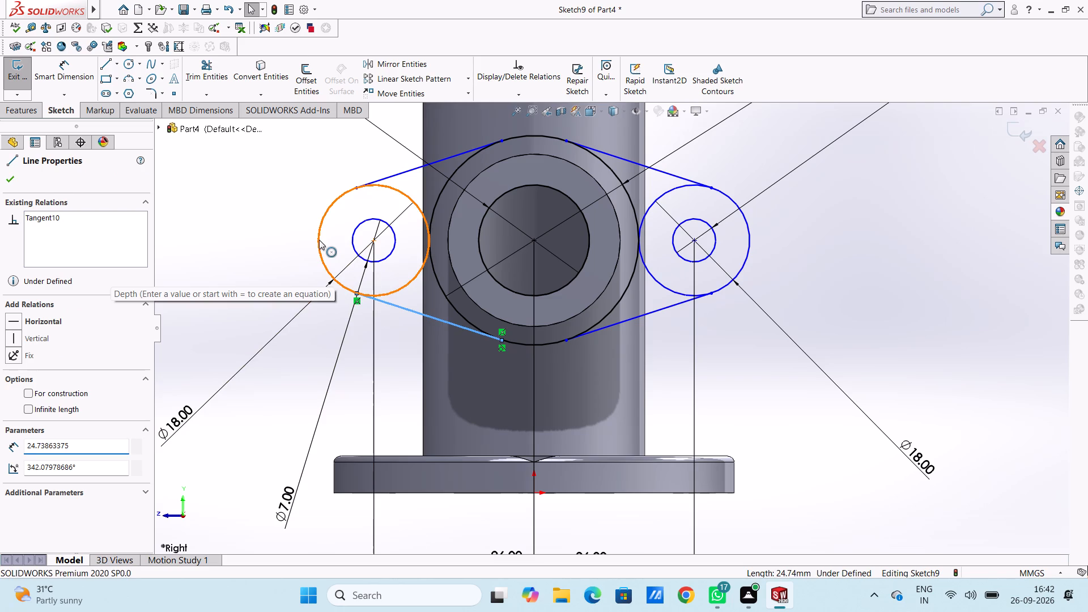
left_click(7, 378)
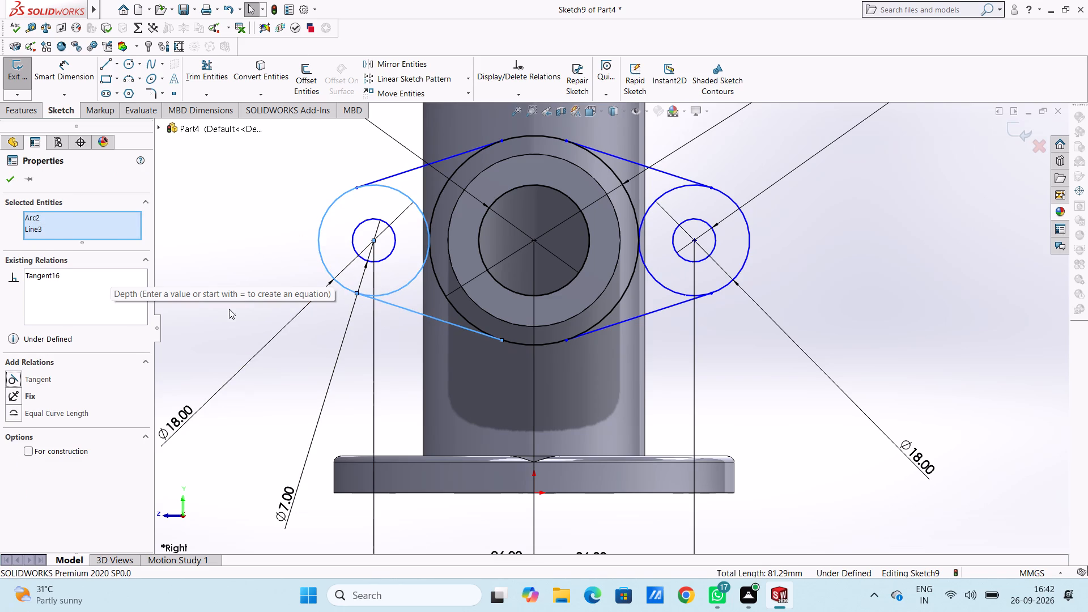
left_click(266, 246)
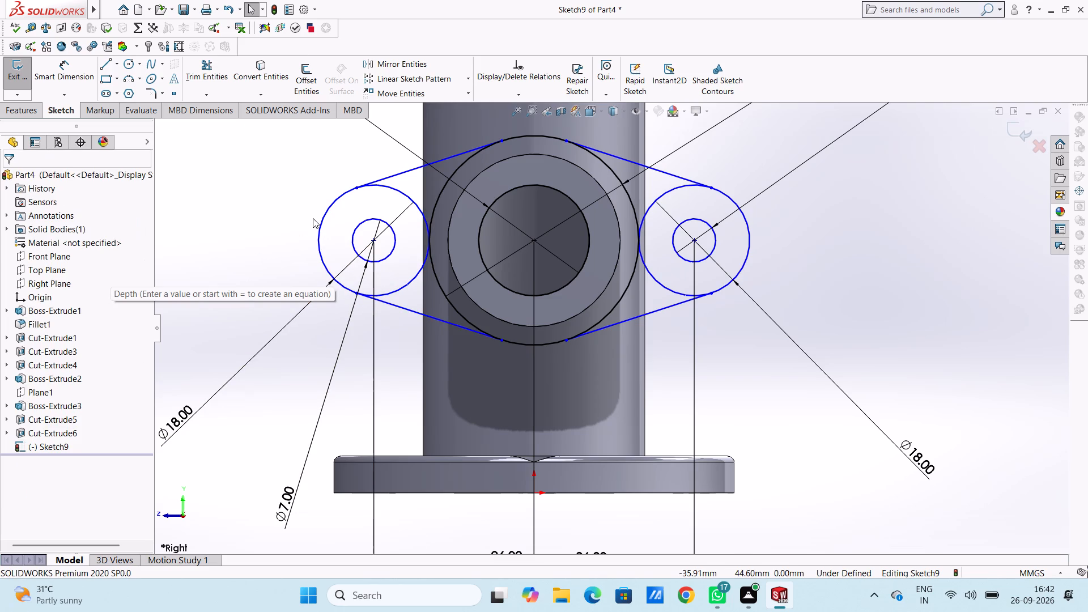
key("Escape")
key("Escape")
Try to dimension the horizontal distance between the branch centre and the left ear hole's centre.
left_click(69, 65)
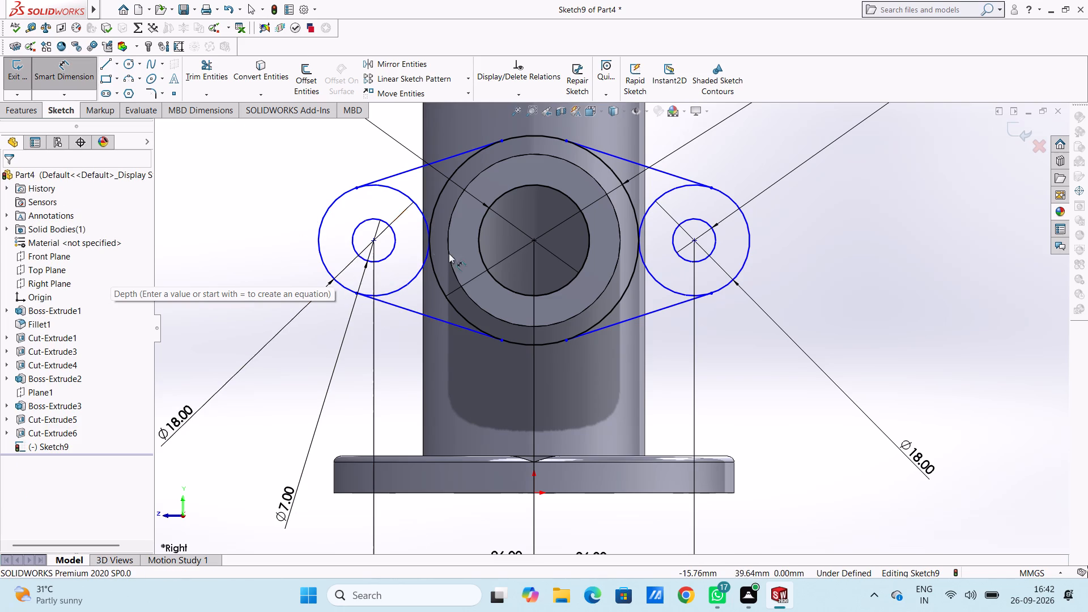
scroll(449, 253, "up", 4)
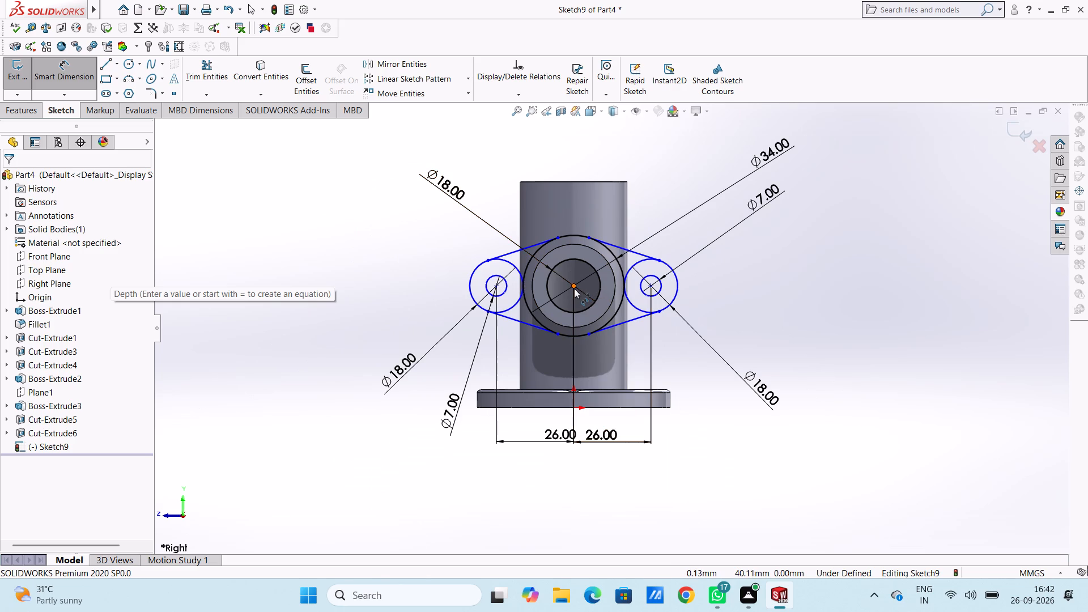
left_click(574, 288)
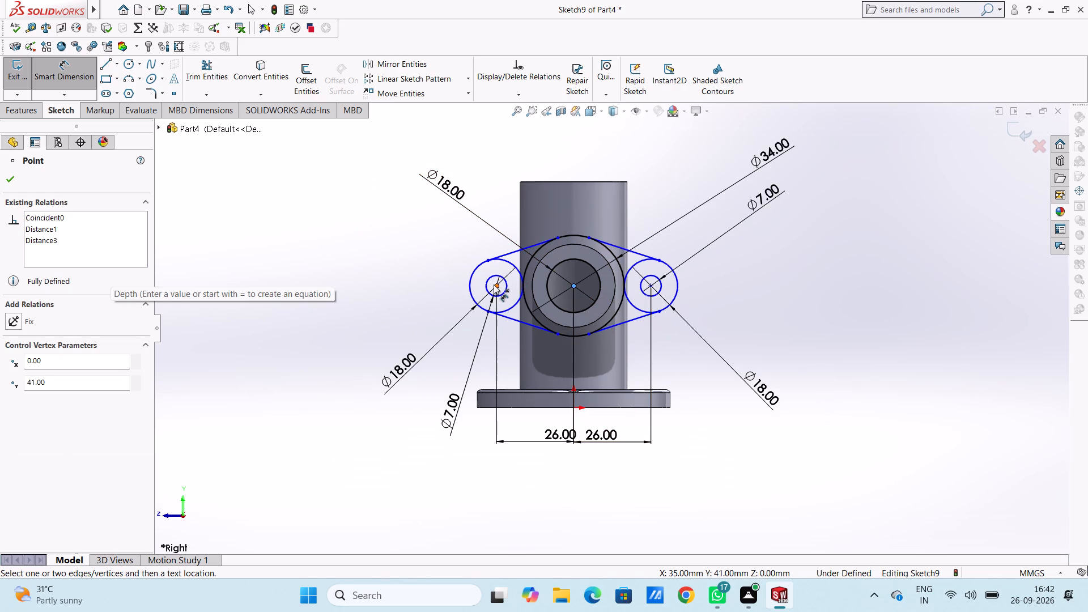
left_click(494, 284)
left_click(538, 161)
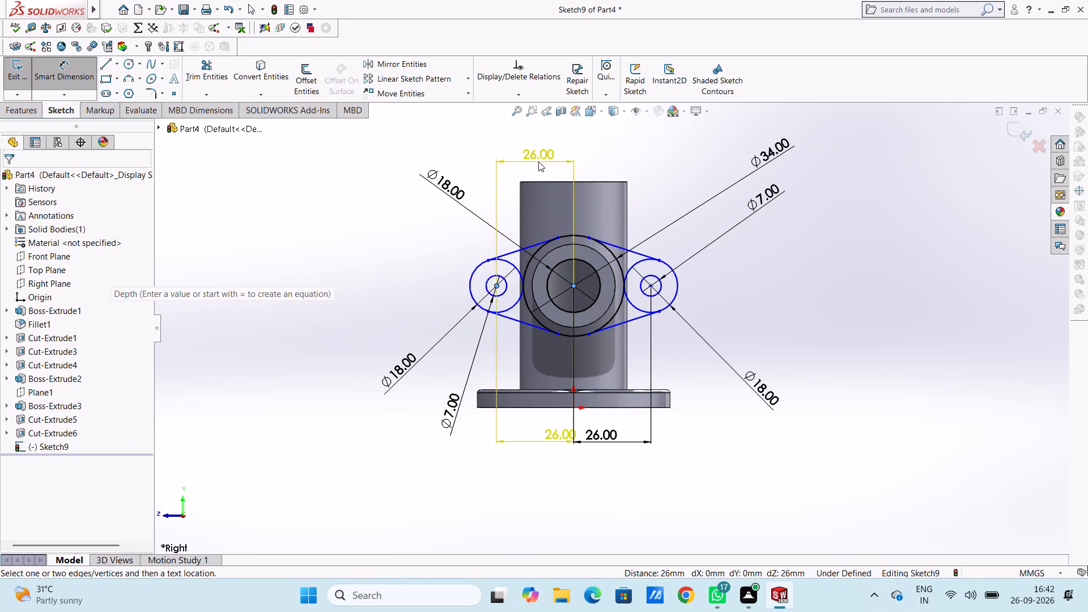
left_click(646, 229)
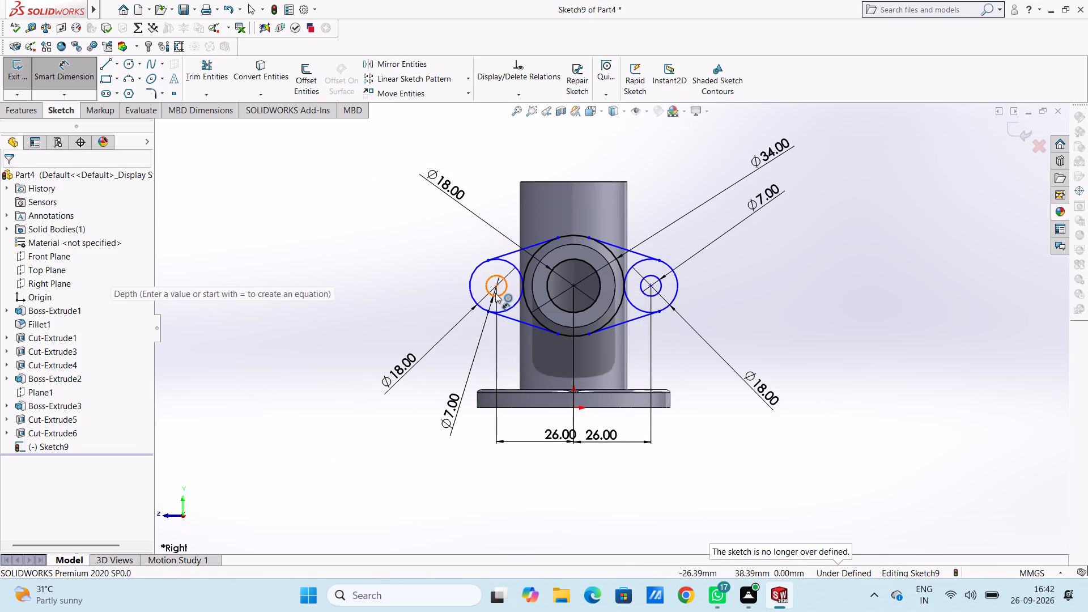
Dimension the vertical distance from the left ear hole's centre to the tube's top edge as 35 mm.
left_click(496, 284)
left_click(534, 183)
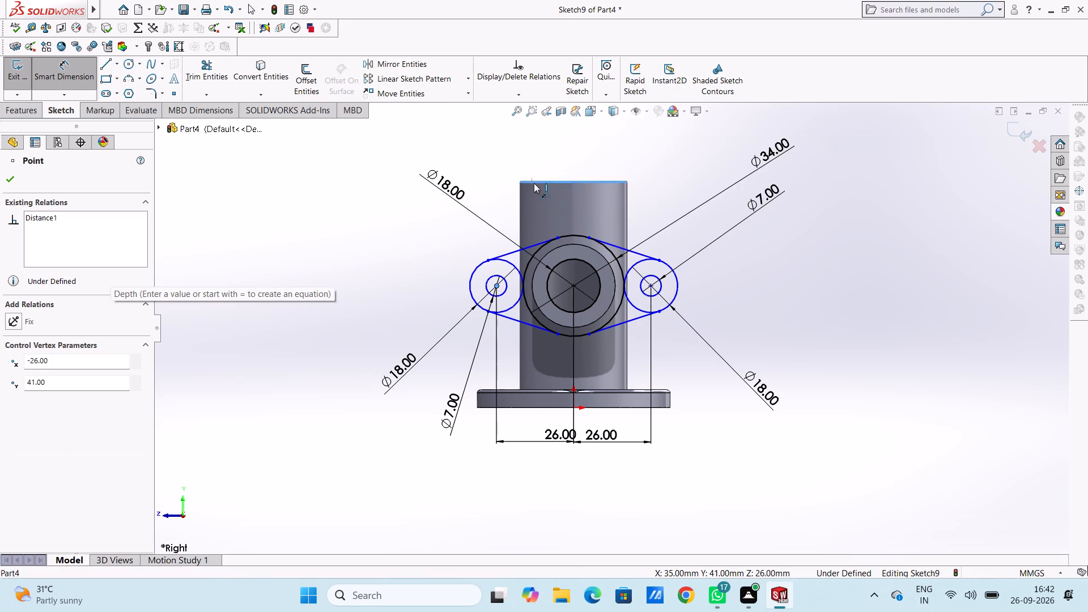
left_click(312, 205)
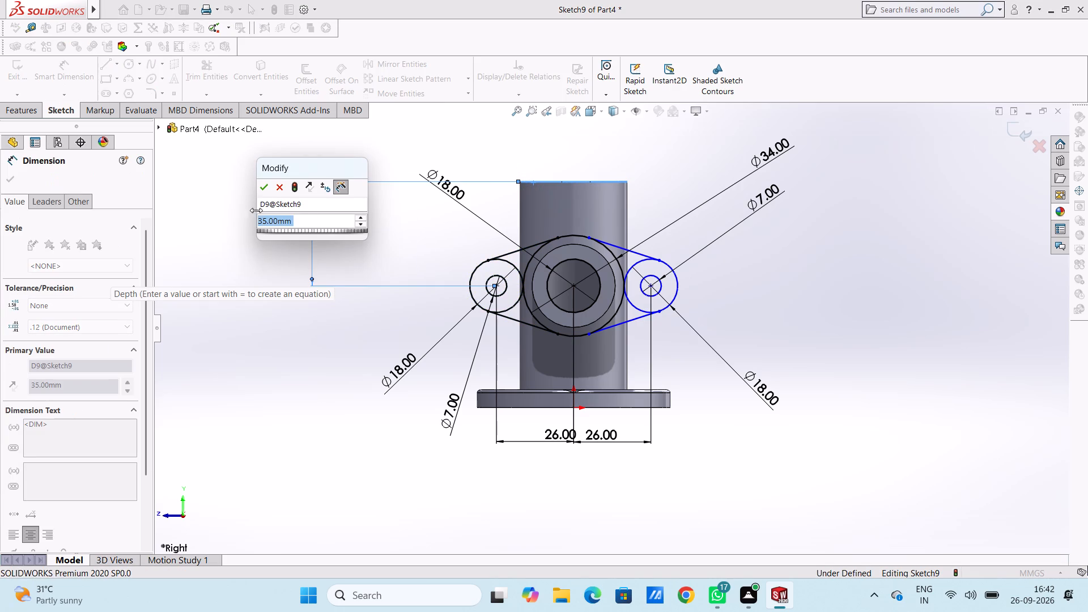
left_click(265, 191)
left_click(243, 206)
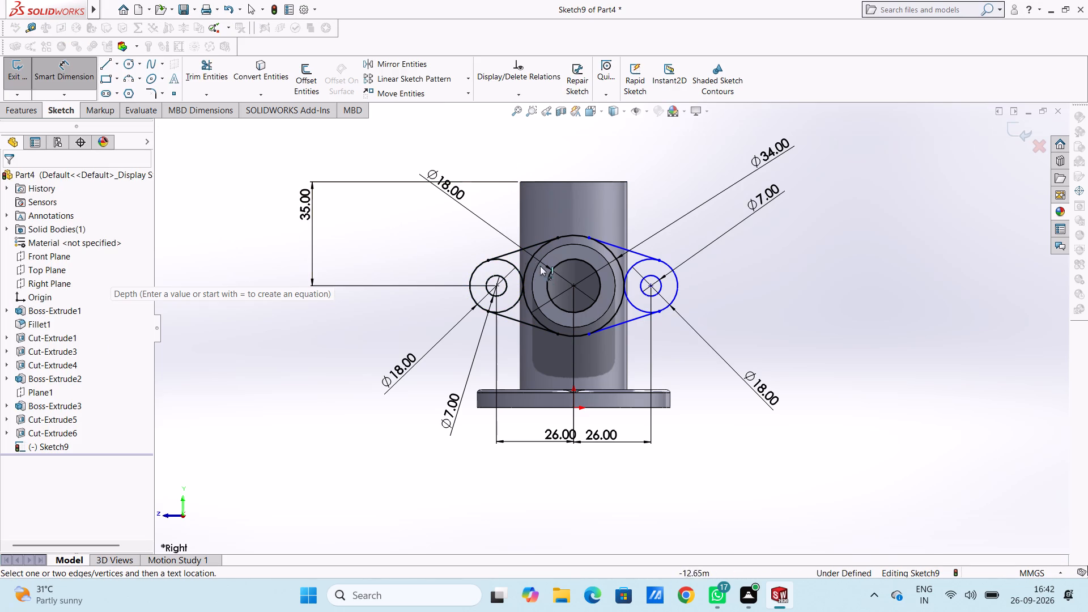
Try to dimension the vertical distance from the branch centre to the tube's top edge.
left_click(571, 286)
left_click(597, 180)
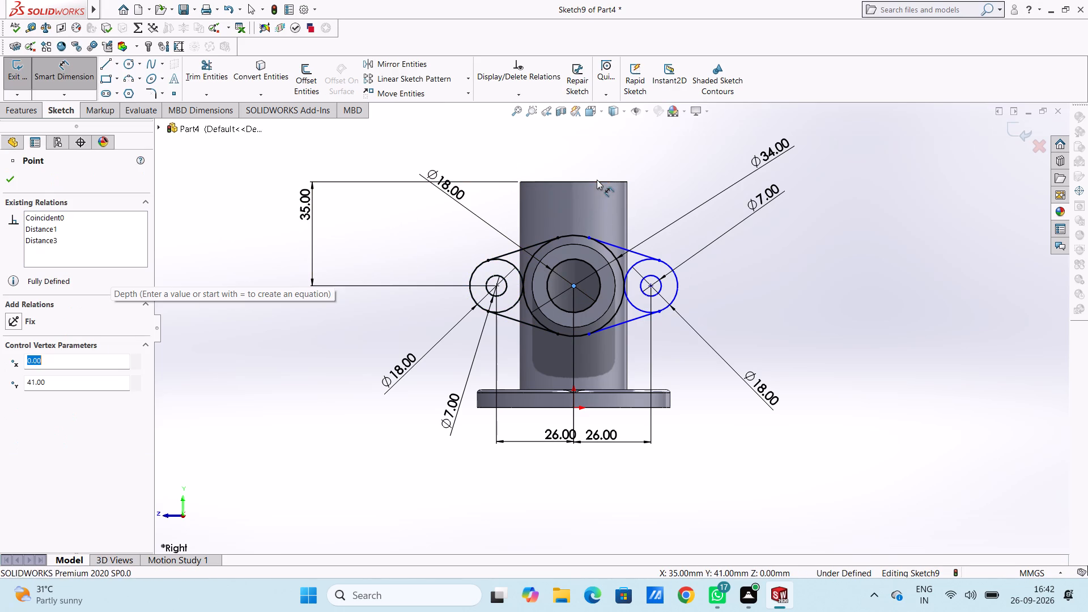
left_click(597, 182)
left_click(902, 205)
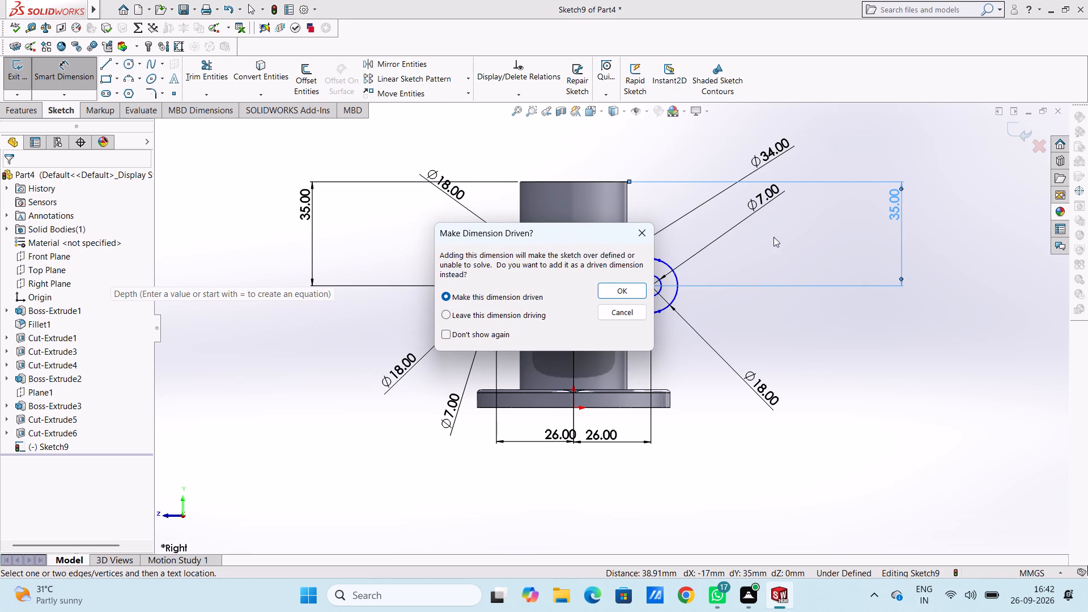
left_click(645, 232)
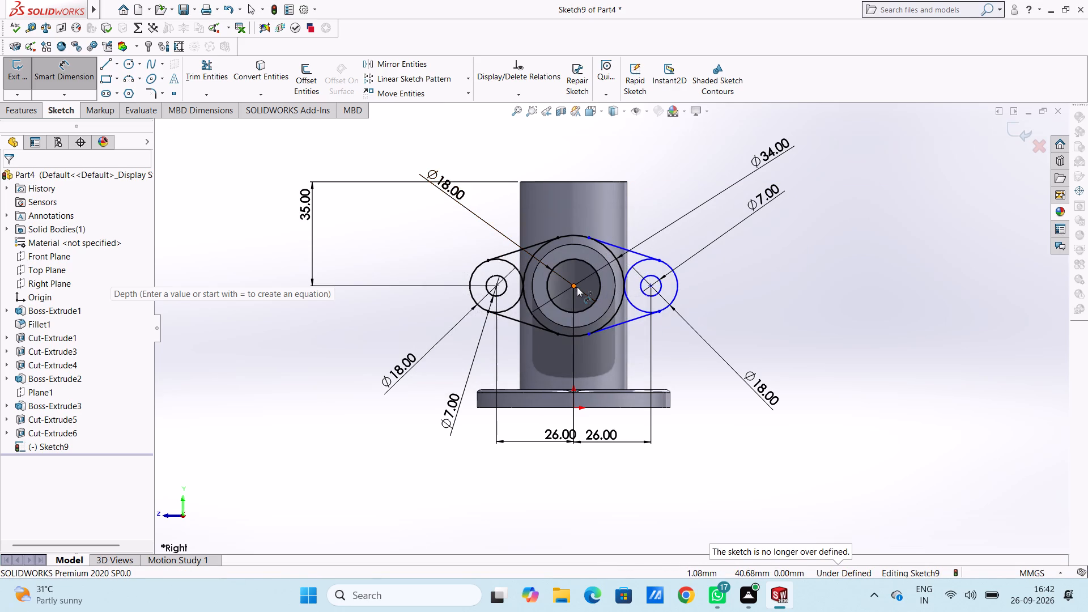
Dimension the vertical distance from the base flange's bottom edge to the right ear hole's centre as 41 mm.
left_click(632, 408)
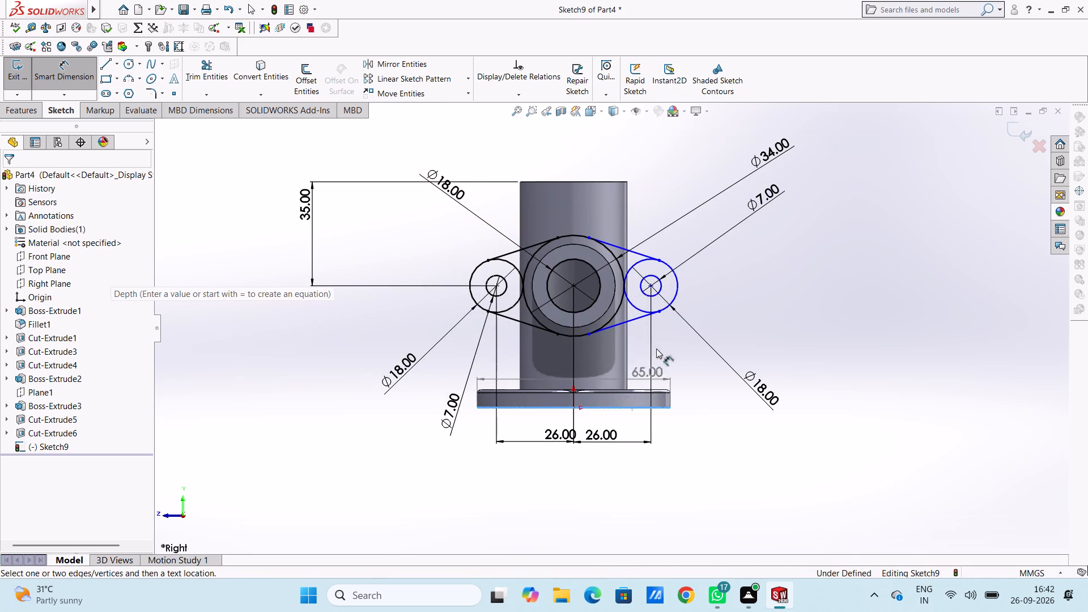
left_click(650, 286)
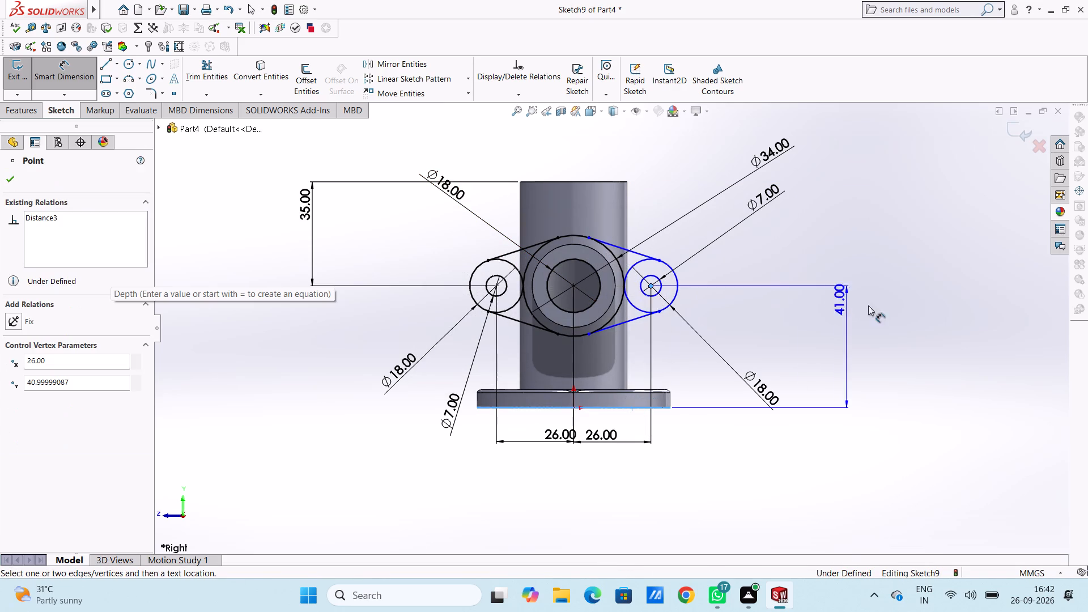
left_click(886, 309)
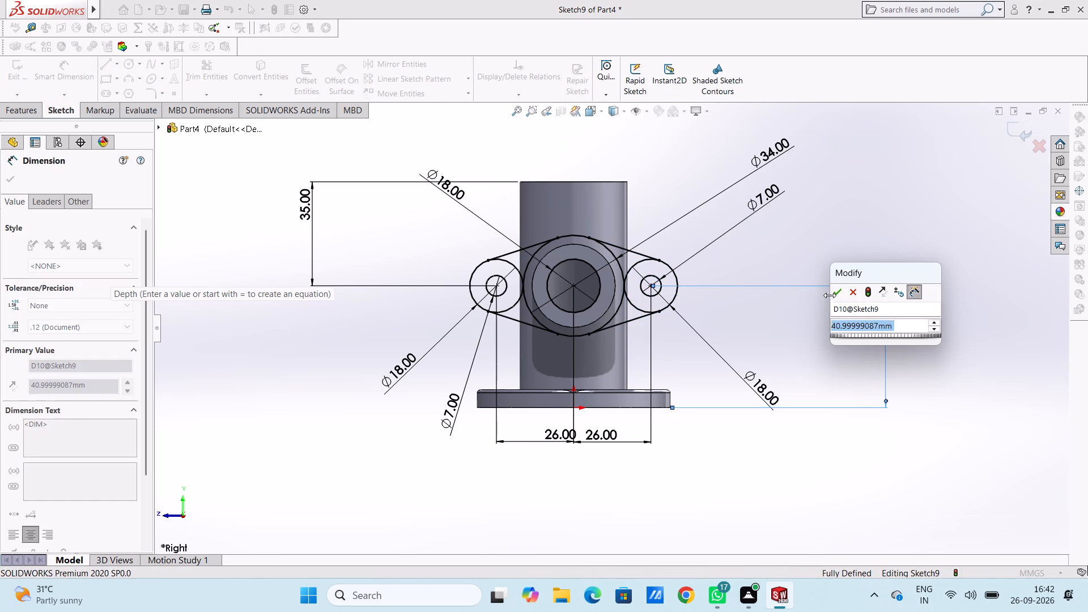
left_click(832, 295)
left_click(798, 262)
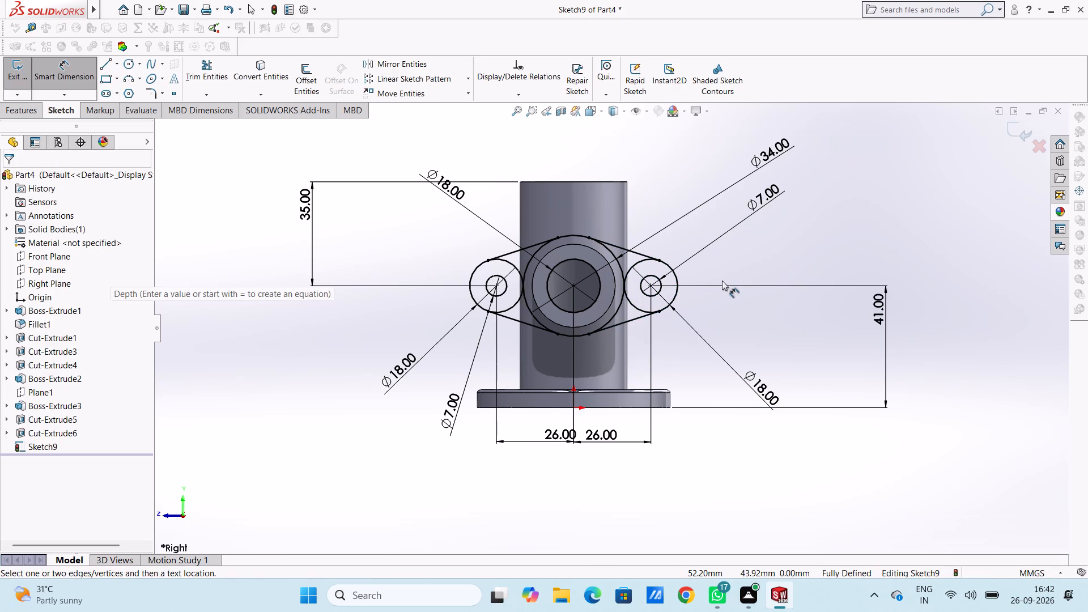
key("Escape")
key("Escape")
Trim the inner arcs of both 18 mm ear circles and the side arcs of the 34 mm circle to leave one outer flange outline.
left_click(210, 66)
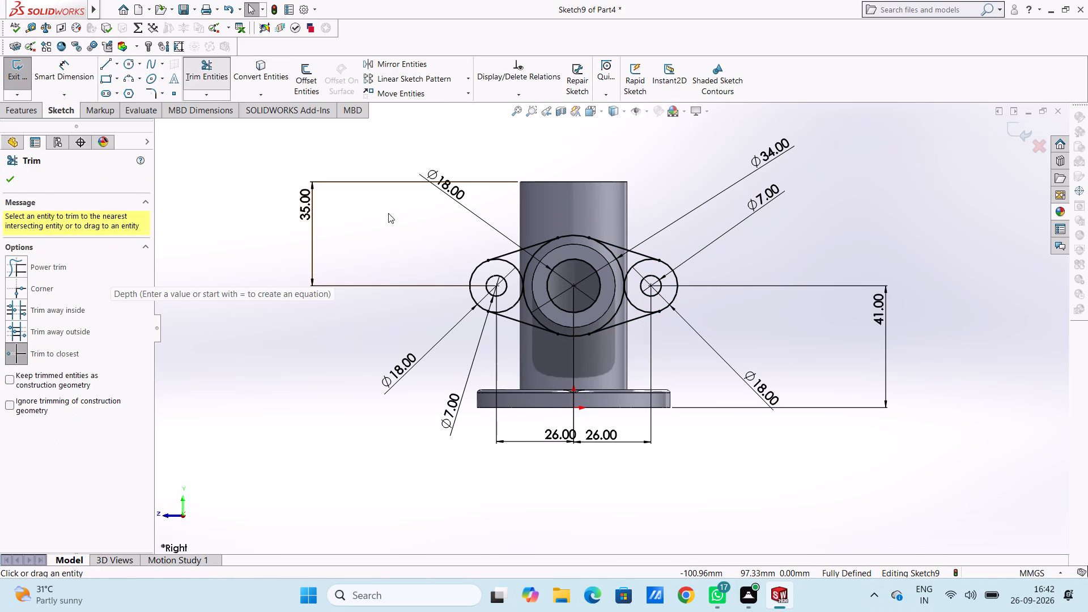
left_click(505, 262)
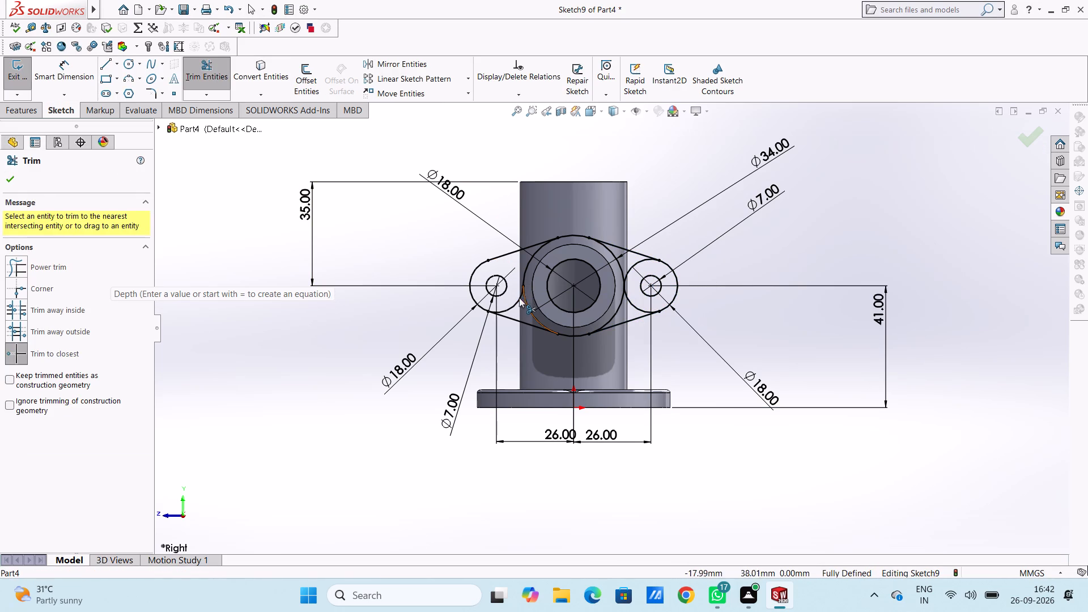
left_click(518, 299)
left_click(525, 295)
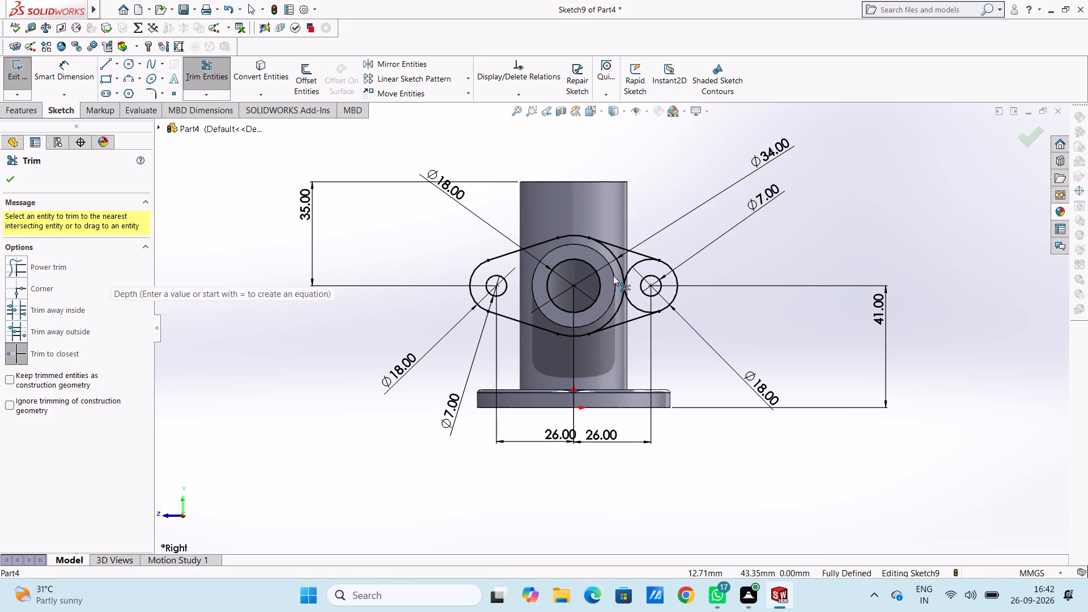
left_click(618, 265)
left_click(624, 302)
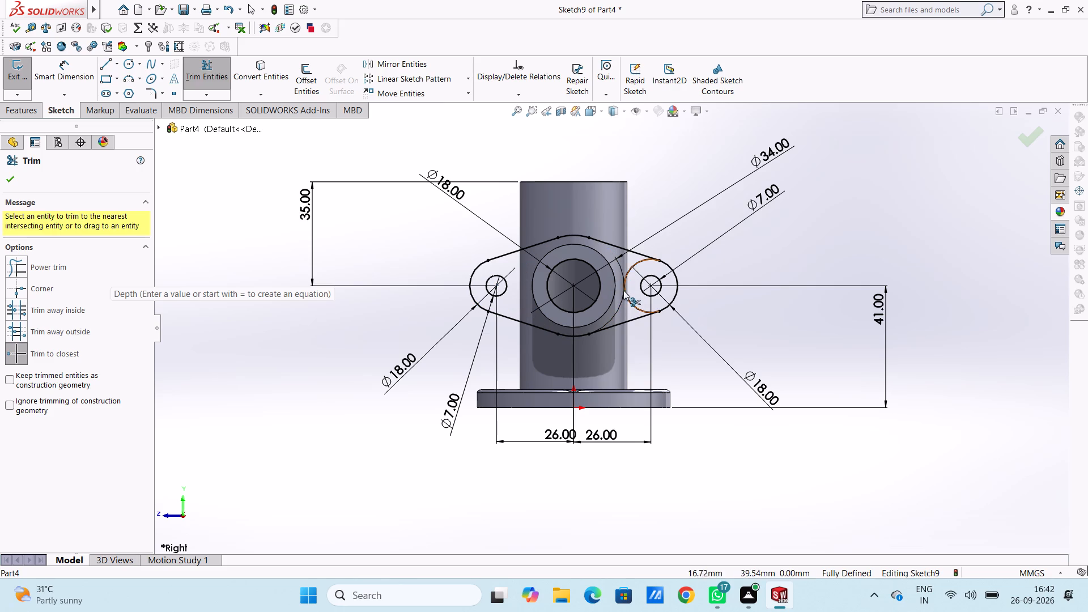
left_click(623, 290)
key("Escape")
key("Escape")
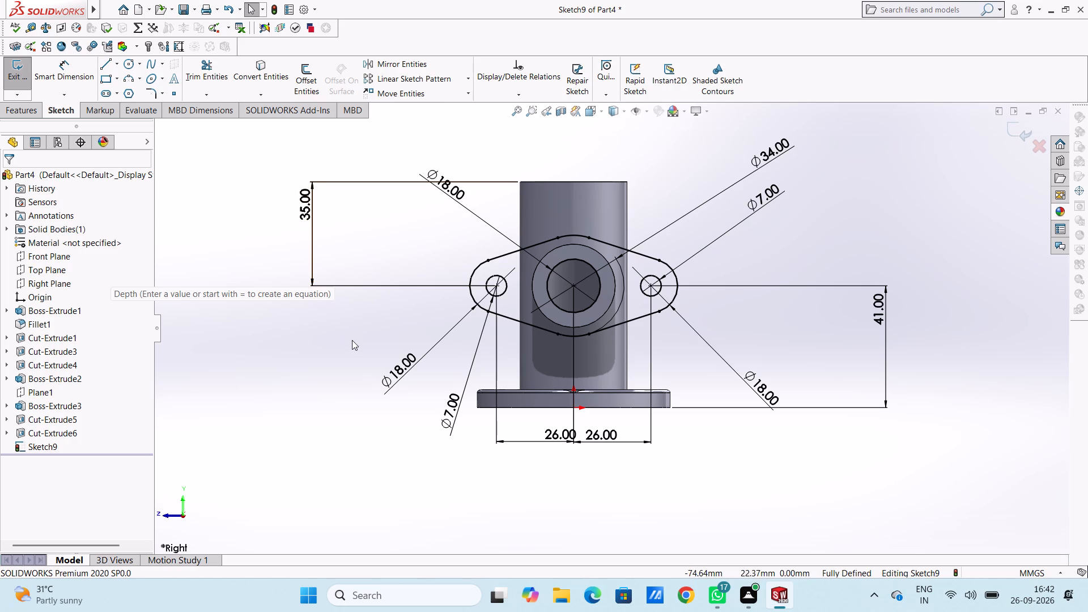
Extrude the two-eared flange sketch on the side branch's end outward to a blind depth of 10 mm.
middle_click_drag(354, 339, 454, 397)
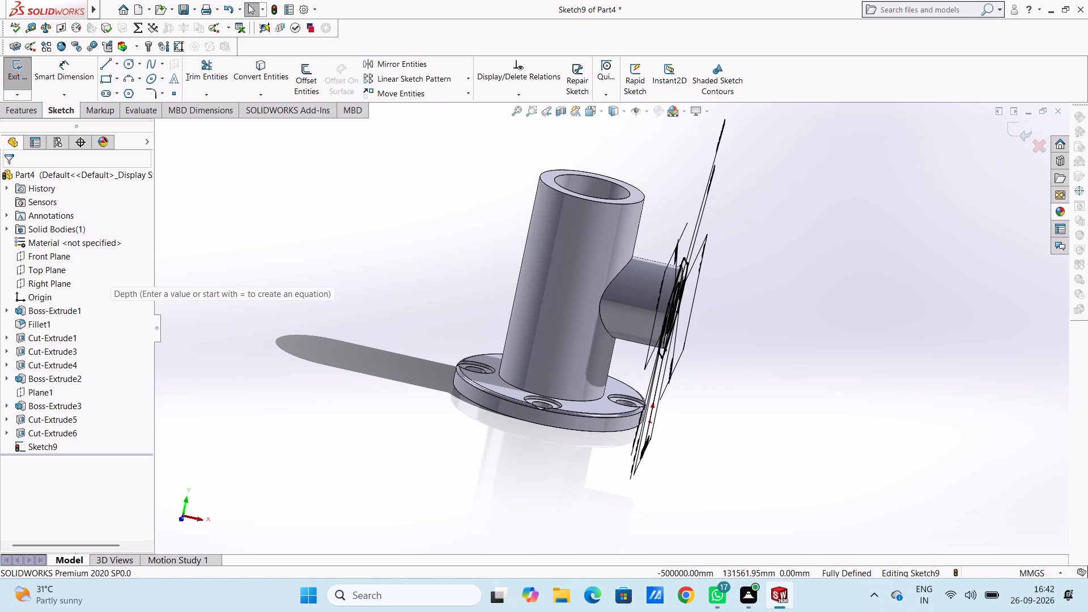
left_click(23, 107)
left_click(23, 75)
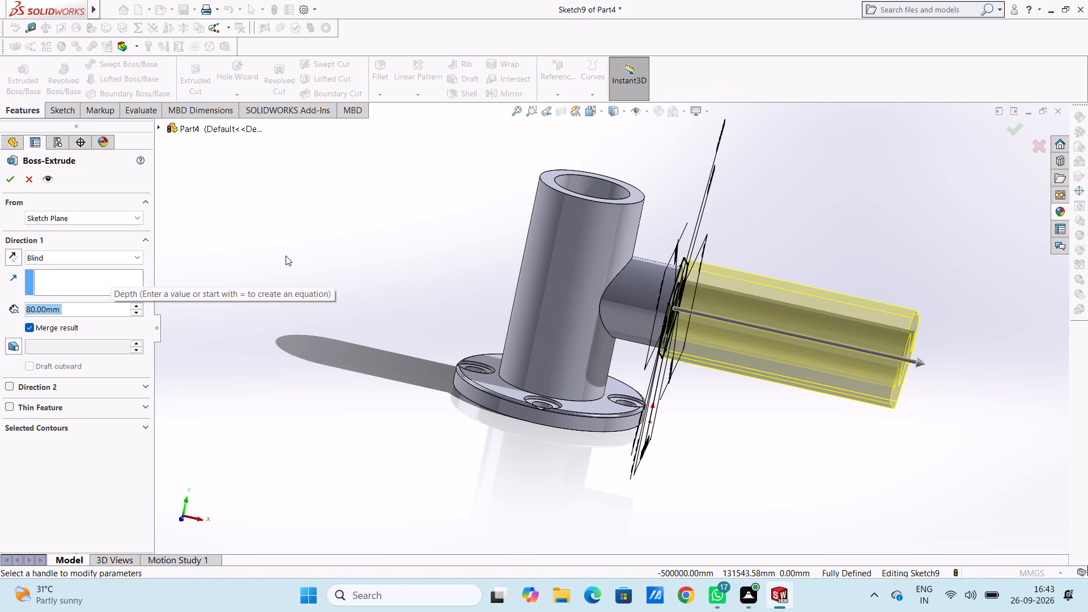
type("10")
key("Return")
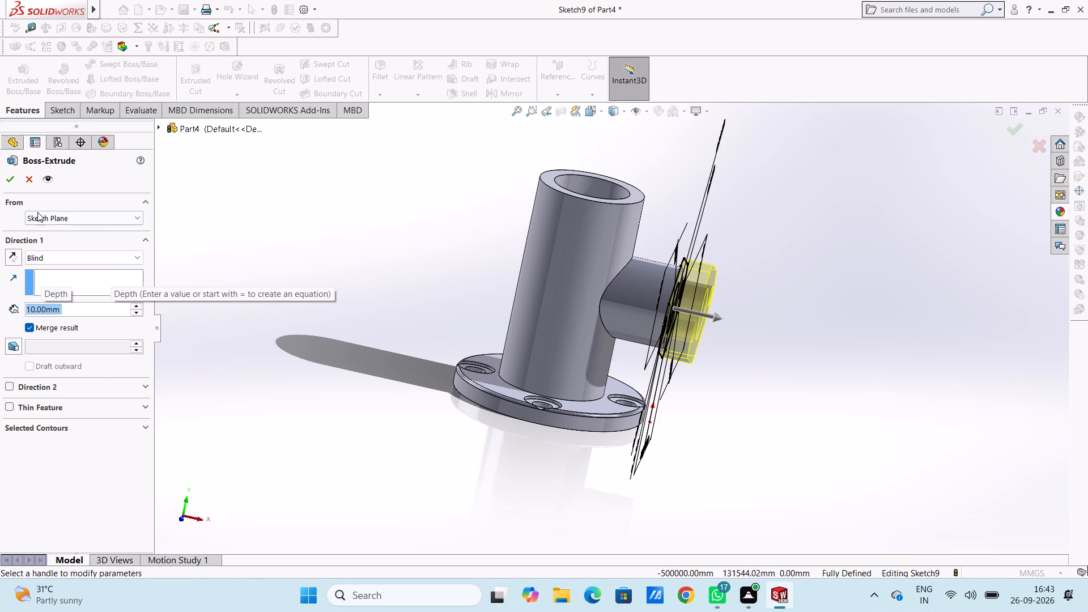
left_click(13, 180)
left_click(359, 261)
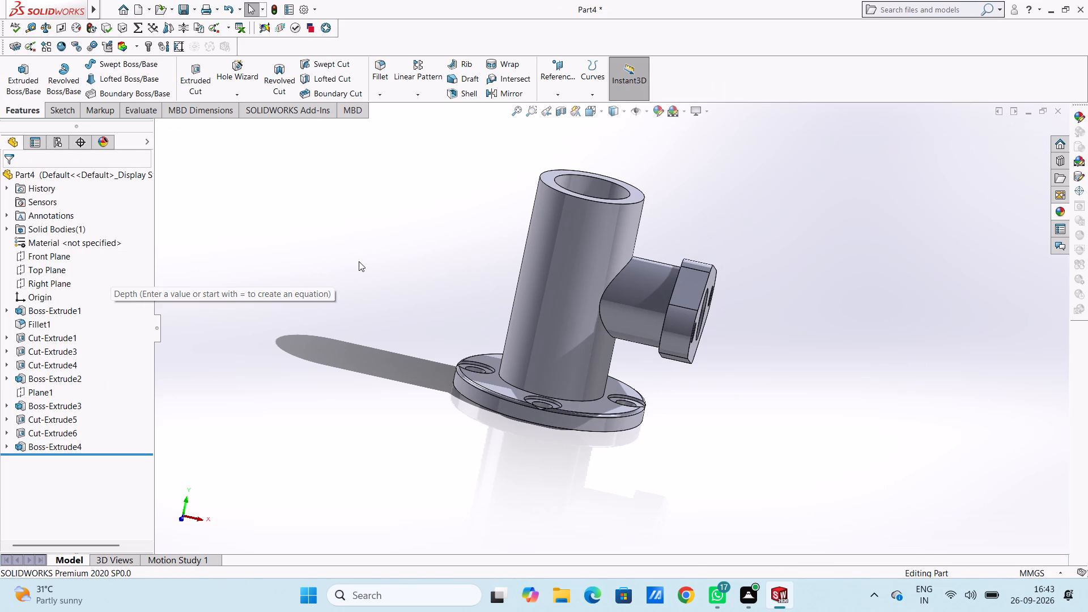
Examine the extruded branch flange and the rest of the part from several angles.
middle_click_drag(400, 247, 347, 222)
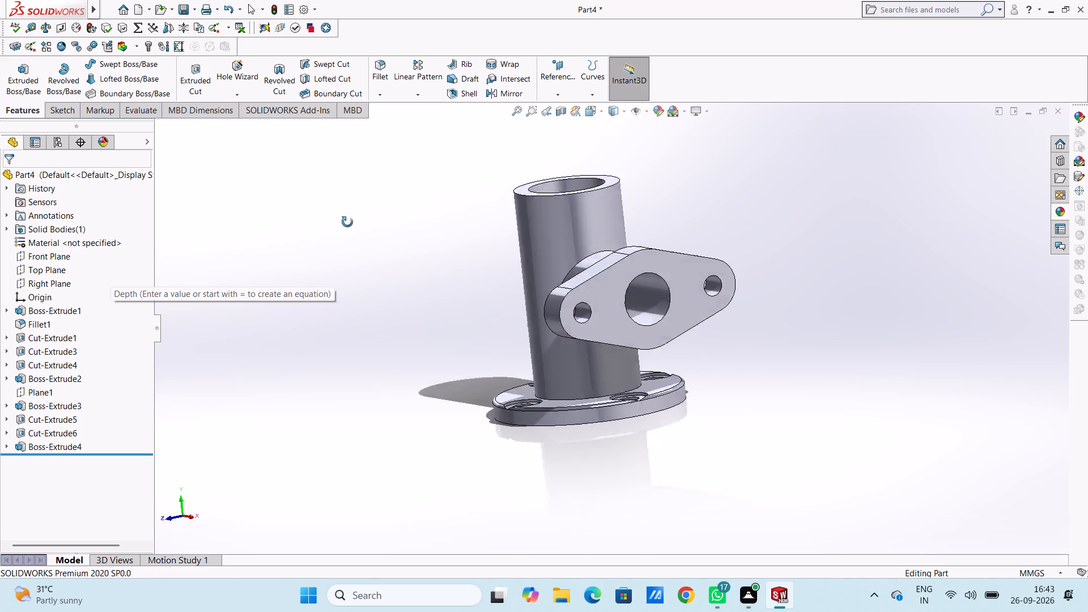
middle_click_drag(347, 222, 401, 315)
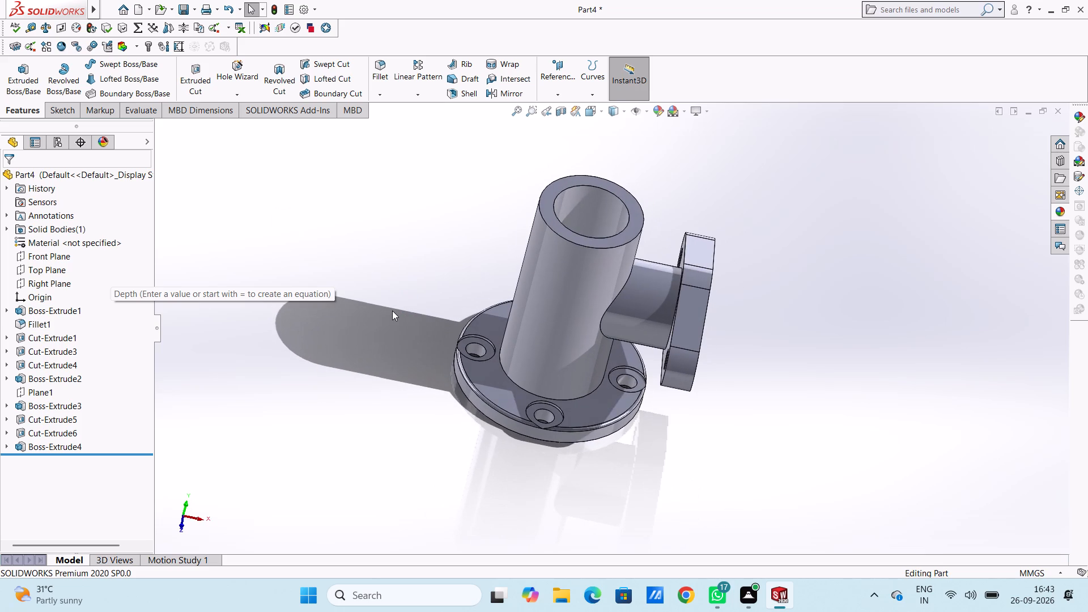
key("ctrl+7")
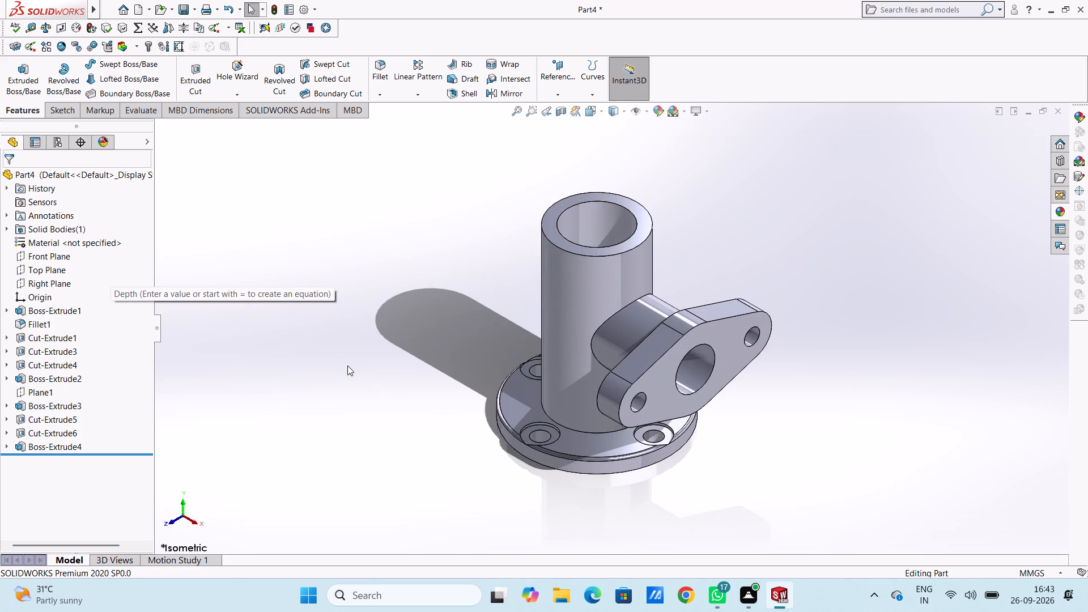
scroll(319, 355, "up", 1)
scroll(401, 384, "up", 4)
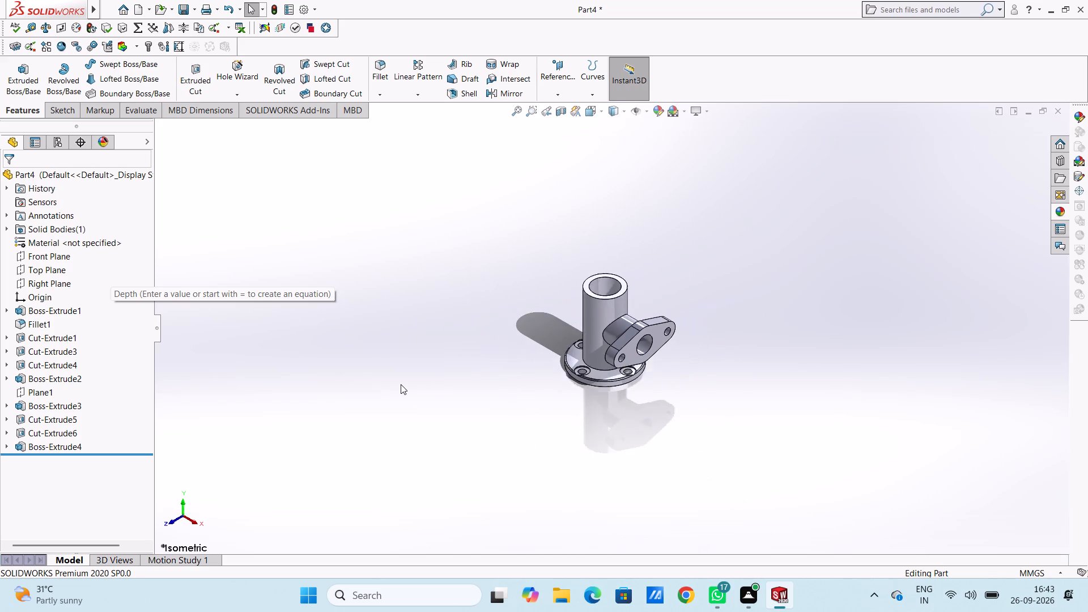
middle_click_drag(435, 389, 522, 401)
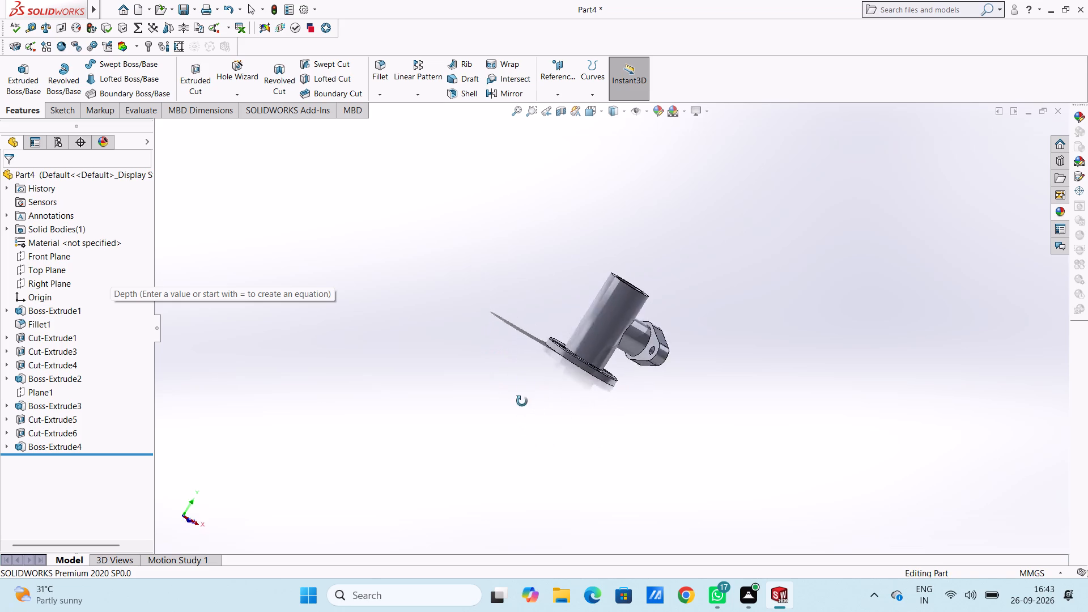
middle_click_drag(522, 401, 462, 451)
middle_click_drag(461, 380, 475, 468)
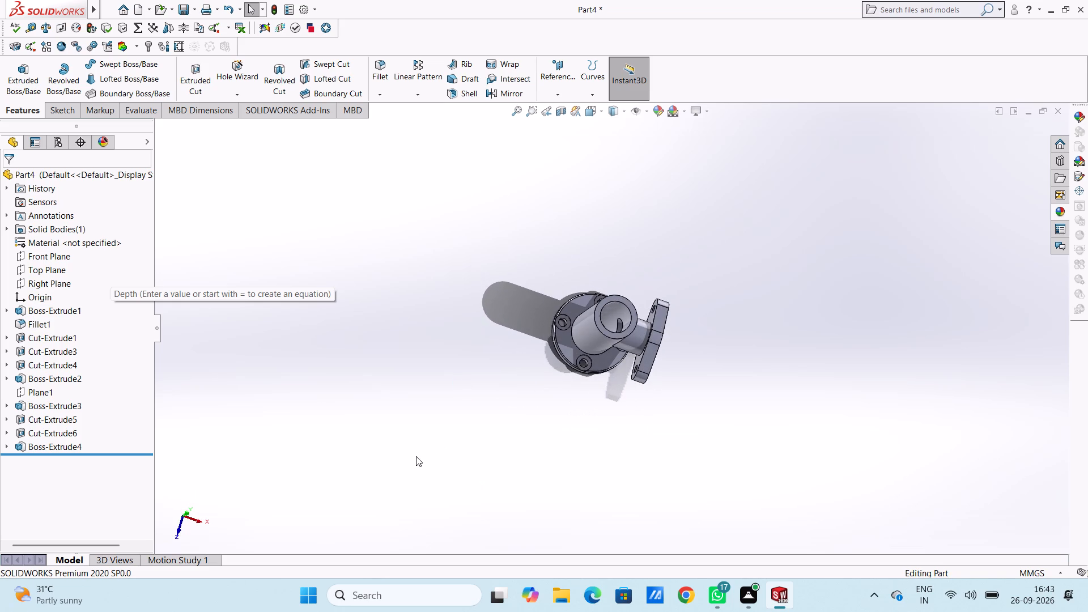
middle_click_drag(402, 455, 428, 470)
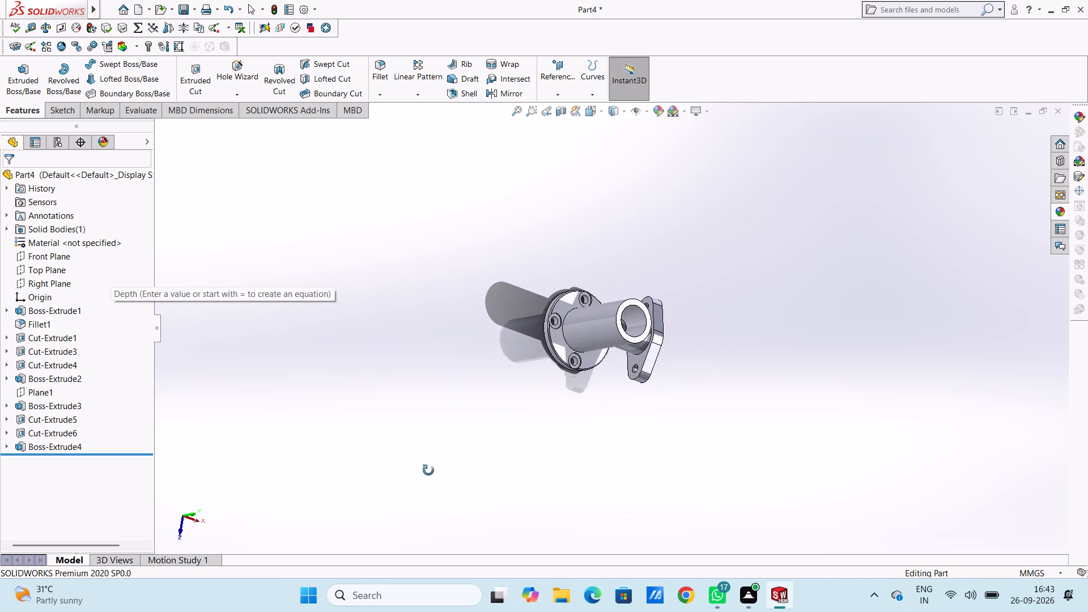
middle_click_drag(428, 470, 427, 470)
middle_click_drag(427, 471, 390, 458)
On the tube's top face, sketch two concentric circles of radius 10 mm and 20 mm centred on the origin.
key("ctrl+5")
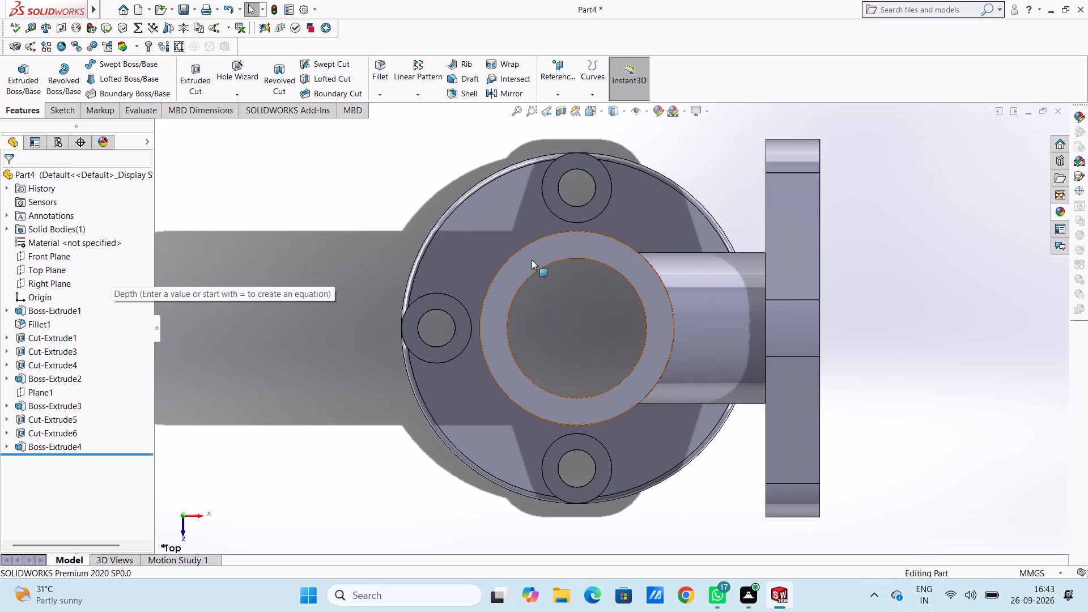
left_click(532, 260)
left_click(579, 226)
left_click(286, 384)
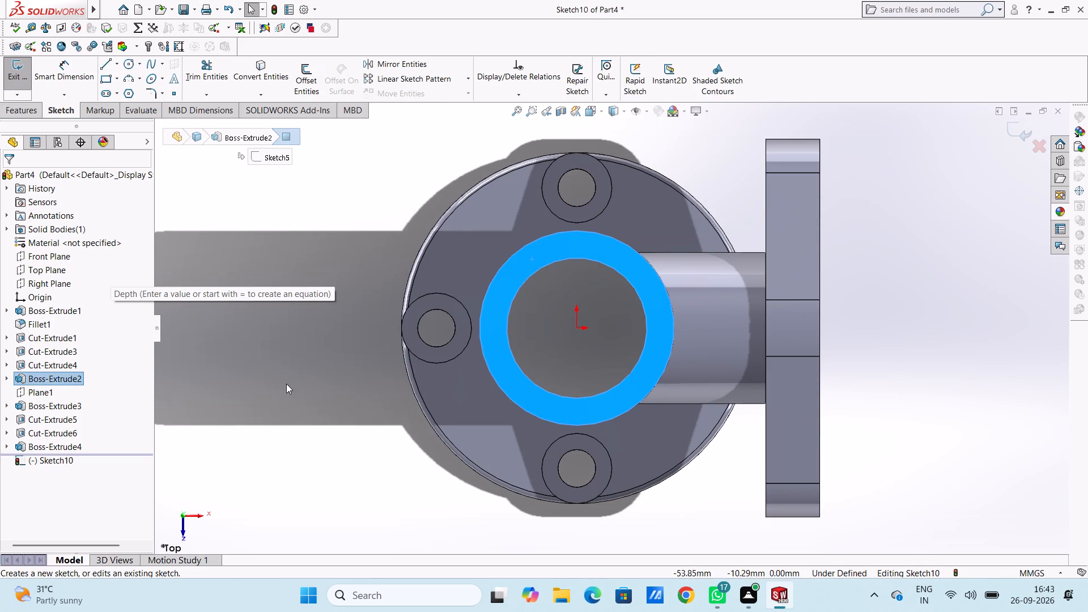
left_click(126, 58)
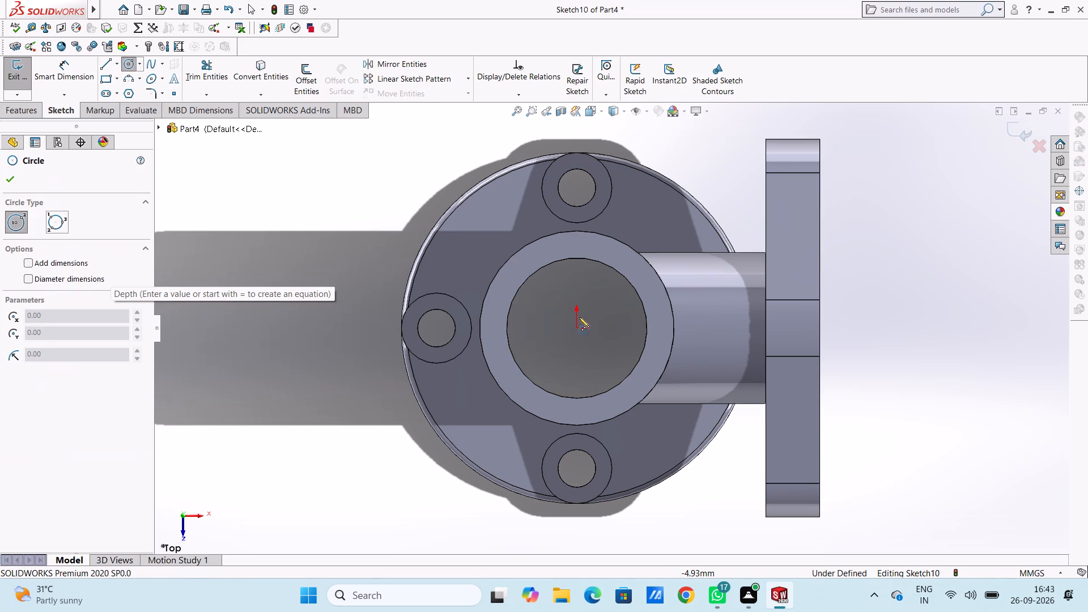
left_click(576, 326)
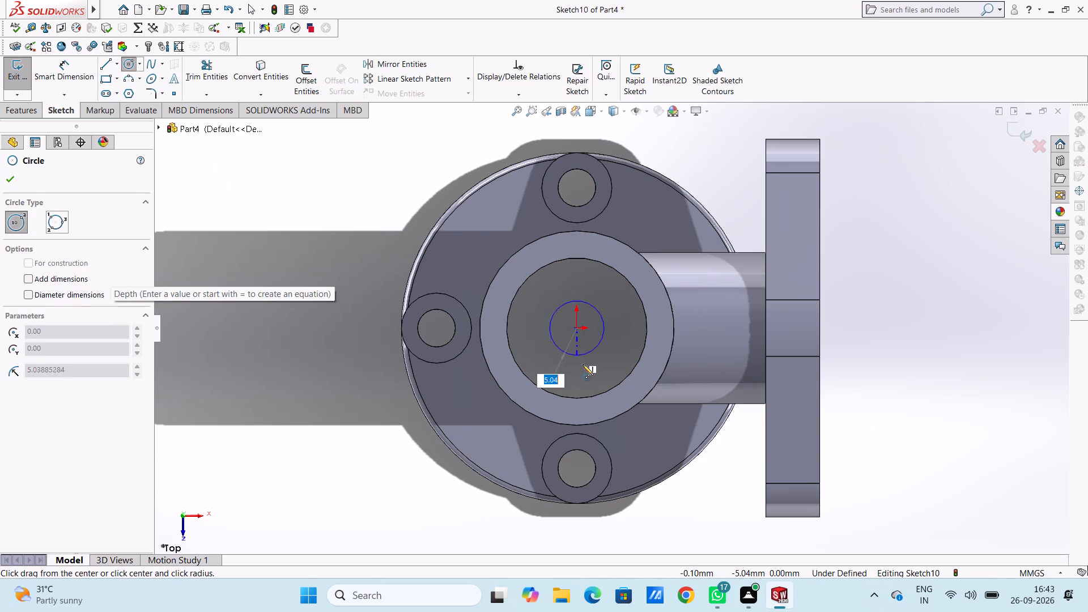
type("10")
key("Return")
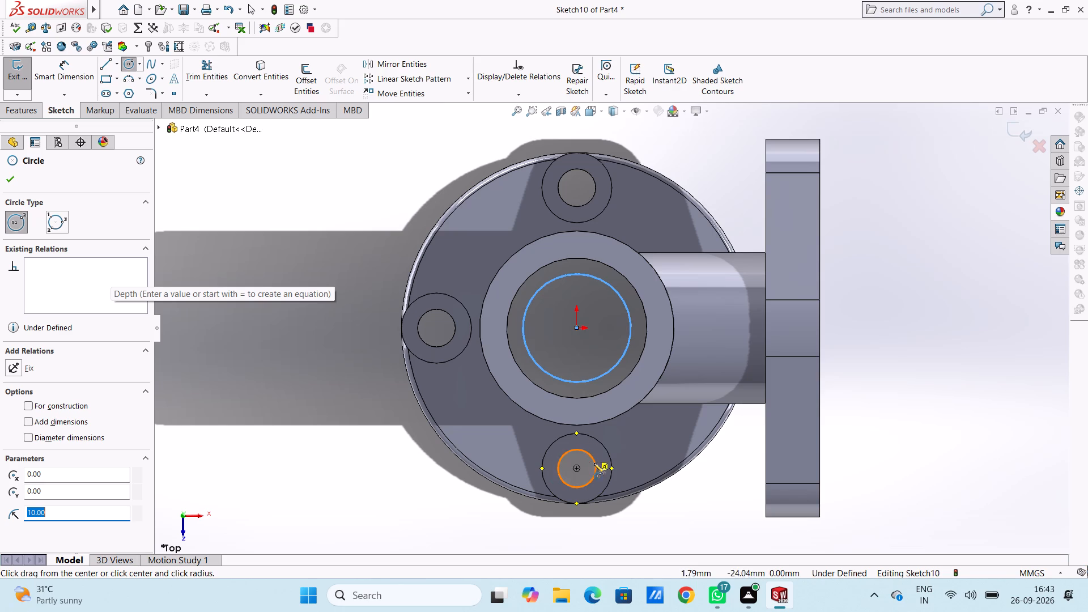
left_click(577, 329)
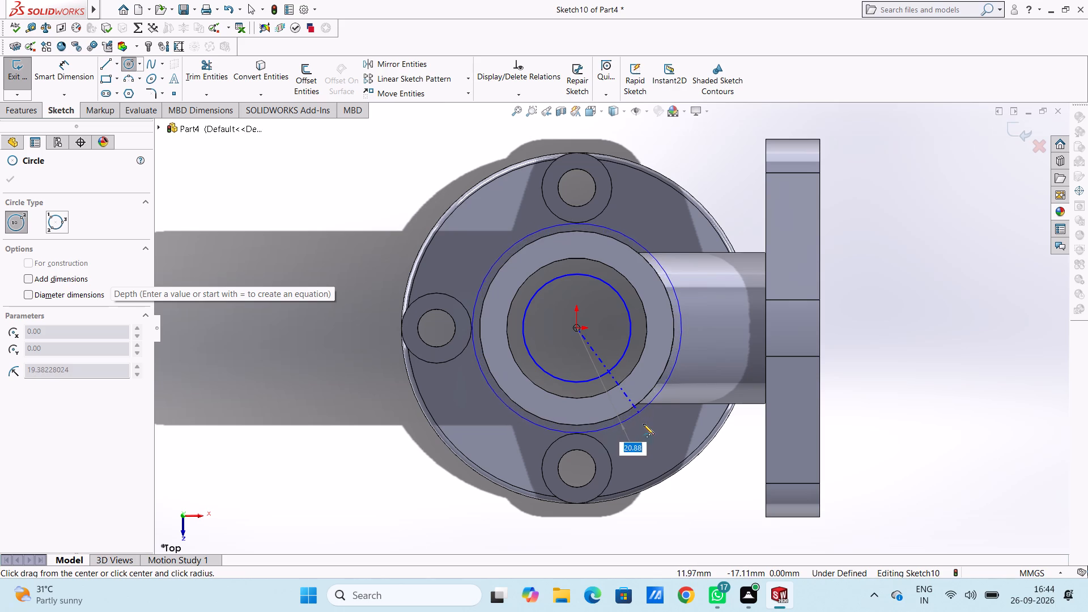
type("20")
key("Return")
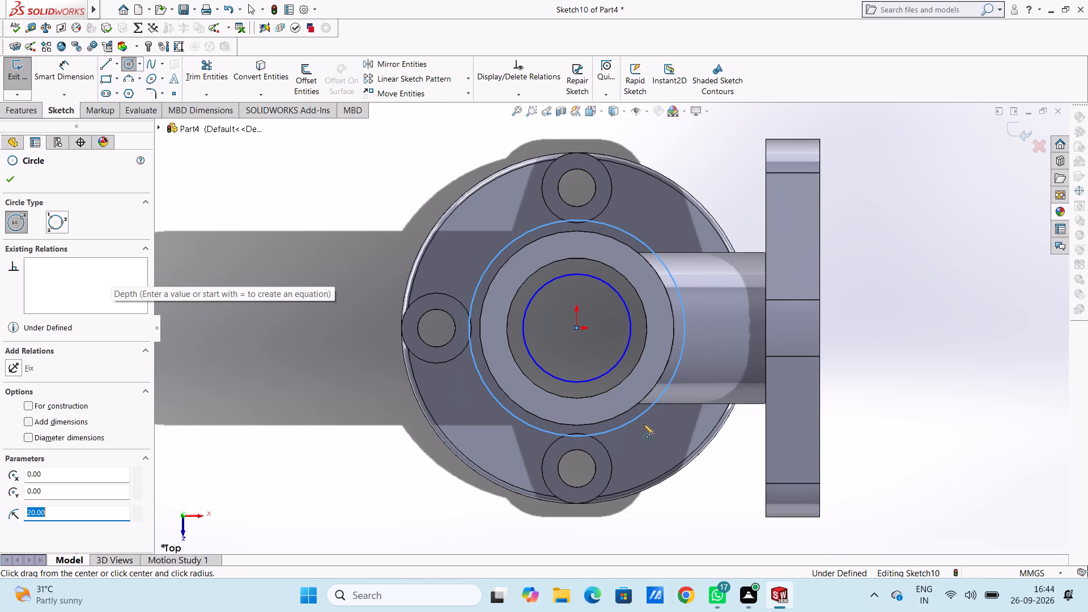
key("Escape")
key("Escape")
Dimension the outer circle's diameter as 40 mm and the inner circle's diameter as 20 mm.
scroll(643, 424, "up", 3)
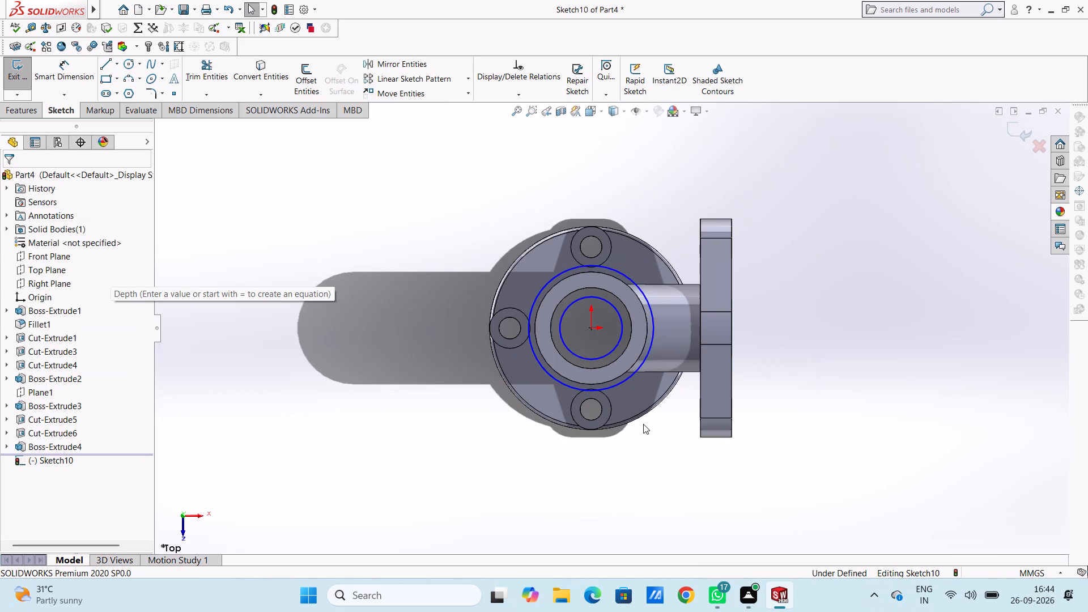
left_click(66, 69)
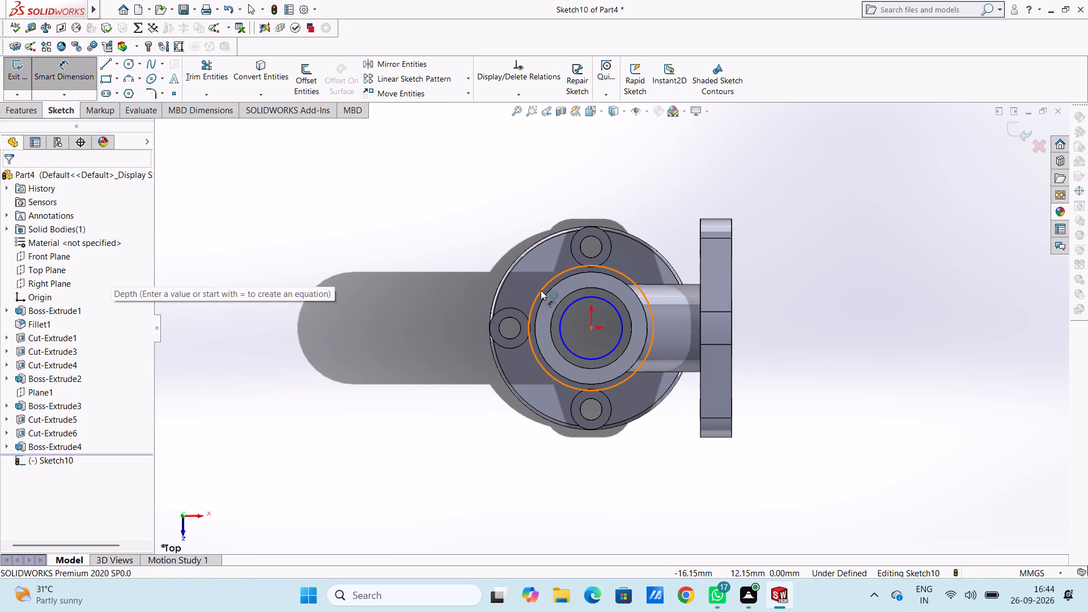
left_click(541, 290)
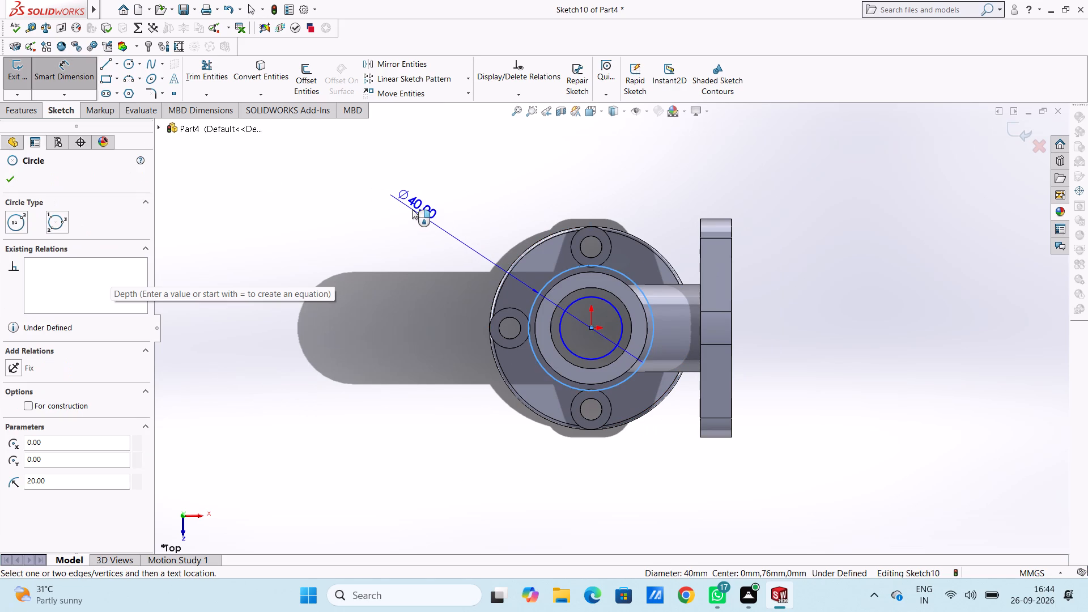
left_click(410, 205)
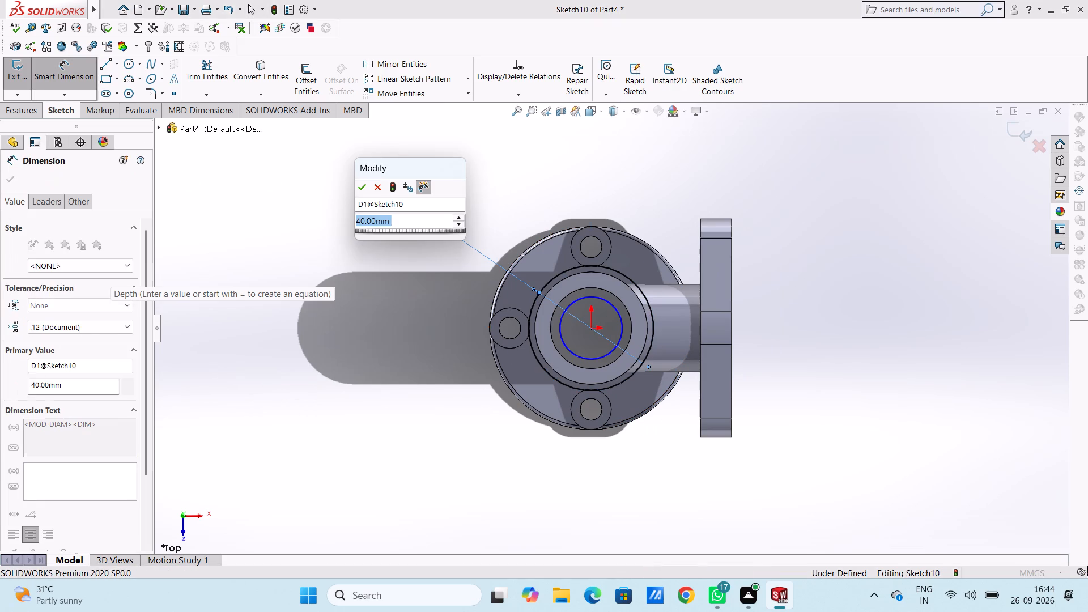
left_click(366, 185)
left_click(346, 181)
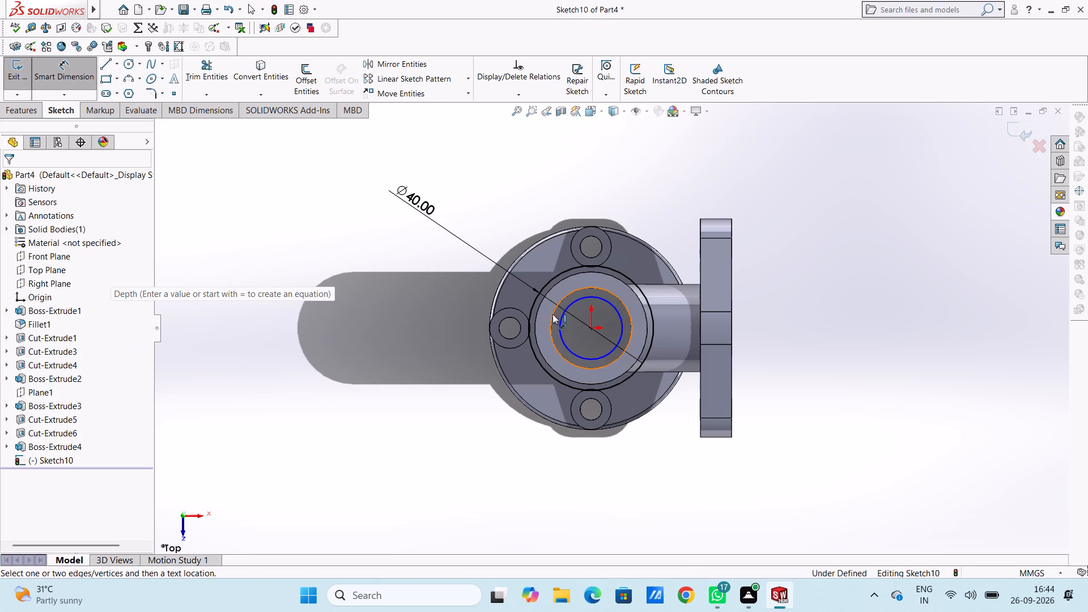
left_click(567, 305)
left_click(482, 193)
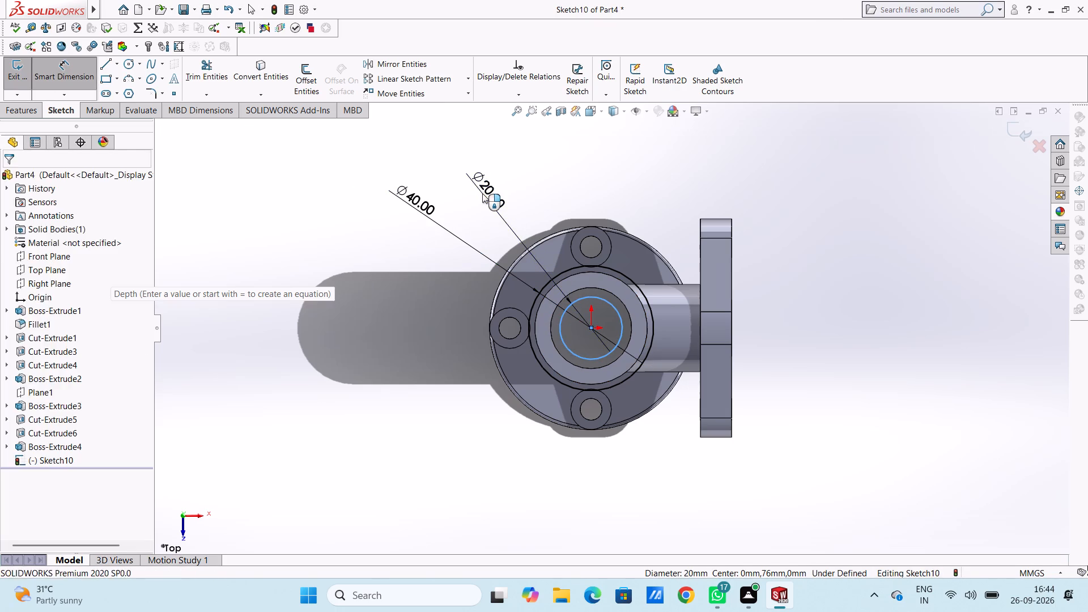
left_click(436, 171)
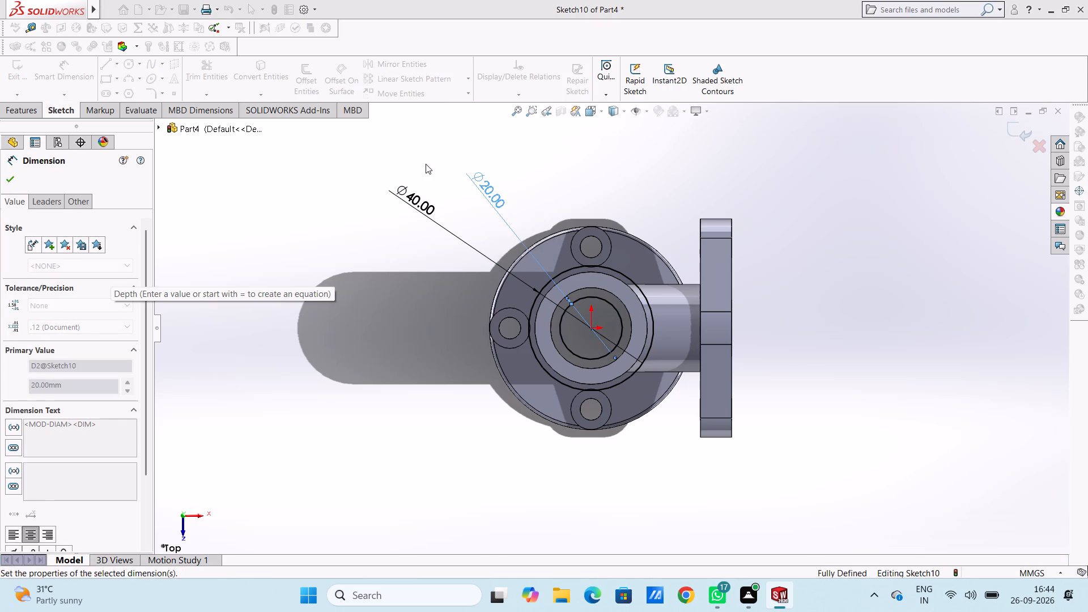
left_click(426, 164)
key("Escape")
key("Escape")
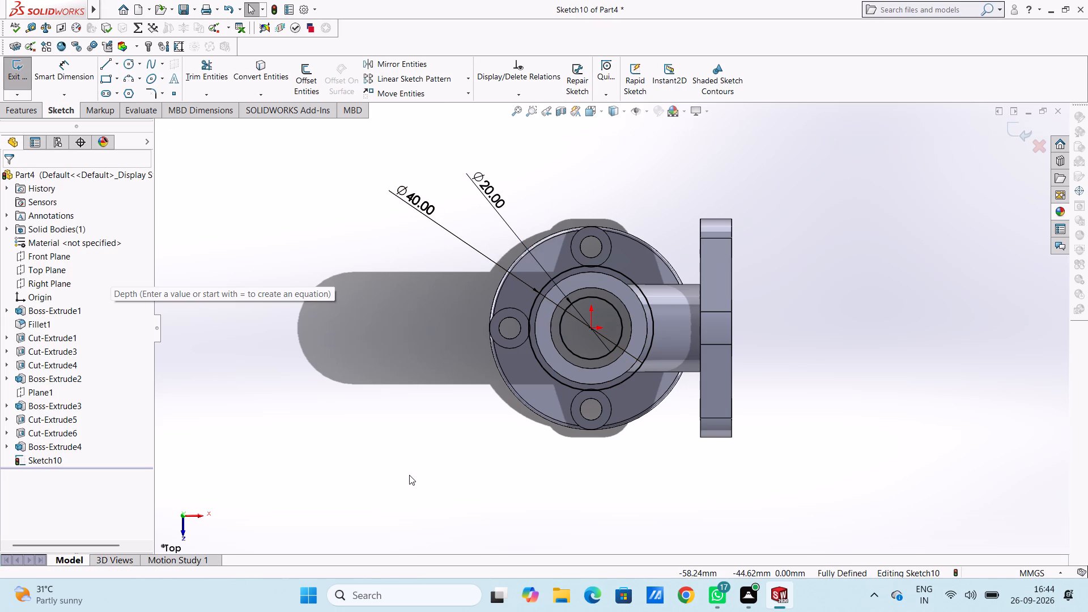
Extrude the 40 mm and 20 mm ring profile upward from the tube's top face to a blind depth of 50 mm.
middle_click_drag(422, 436, 422, 284)
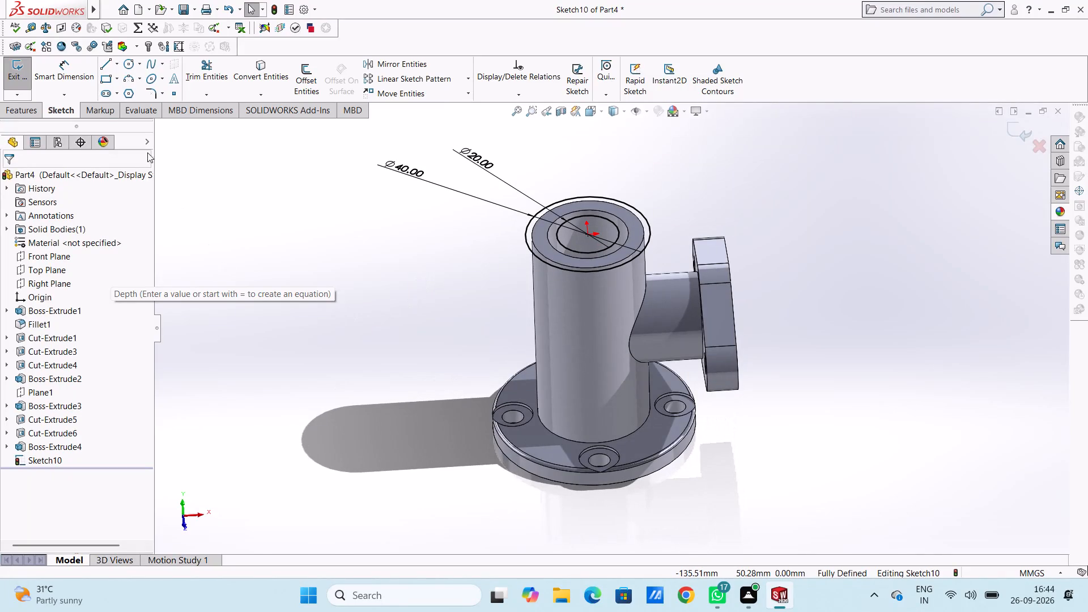
left_click(19, 109)
left_click(17, 71)
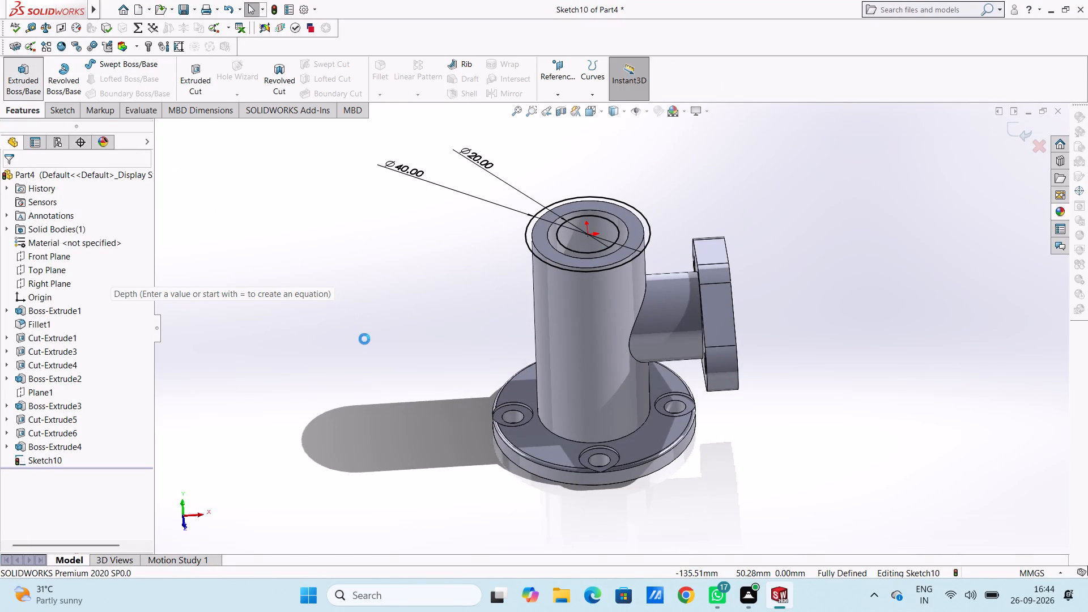
scroll(384, 359, "up", 2)
middle_click_drag(384, 359, 392, 256)
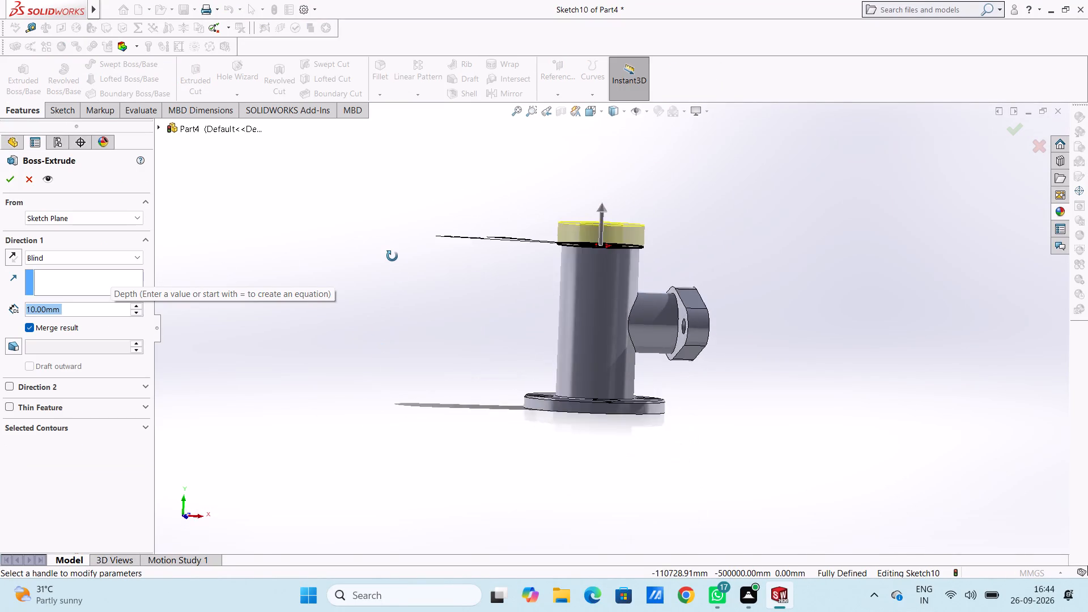
middle_click_drag(392, 256, 376, 275)
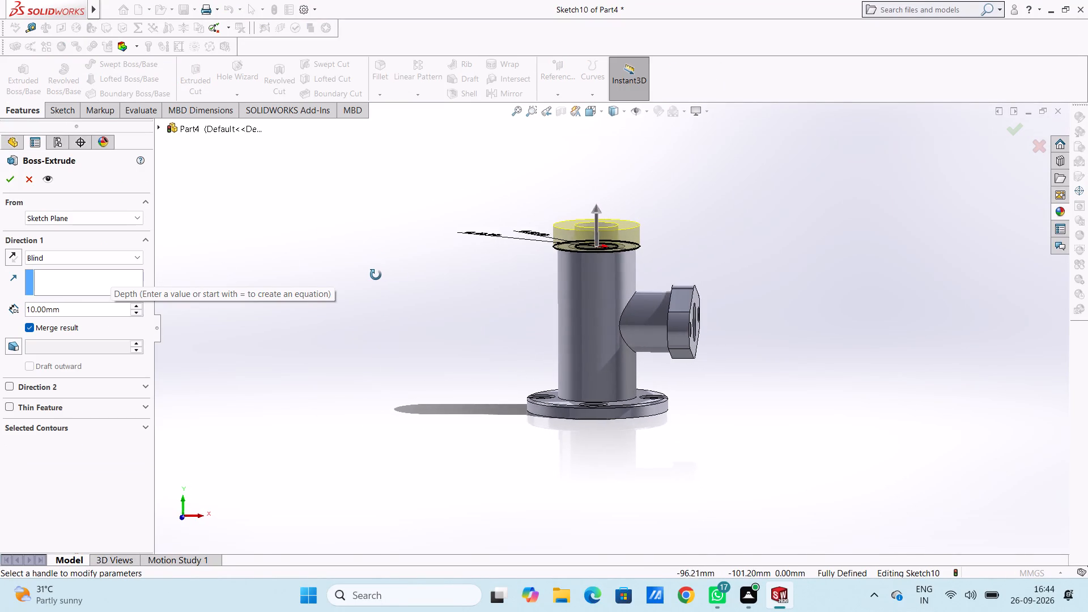
middle_click_drag(376, 275, 383, 280)
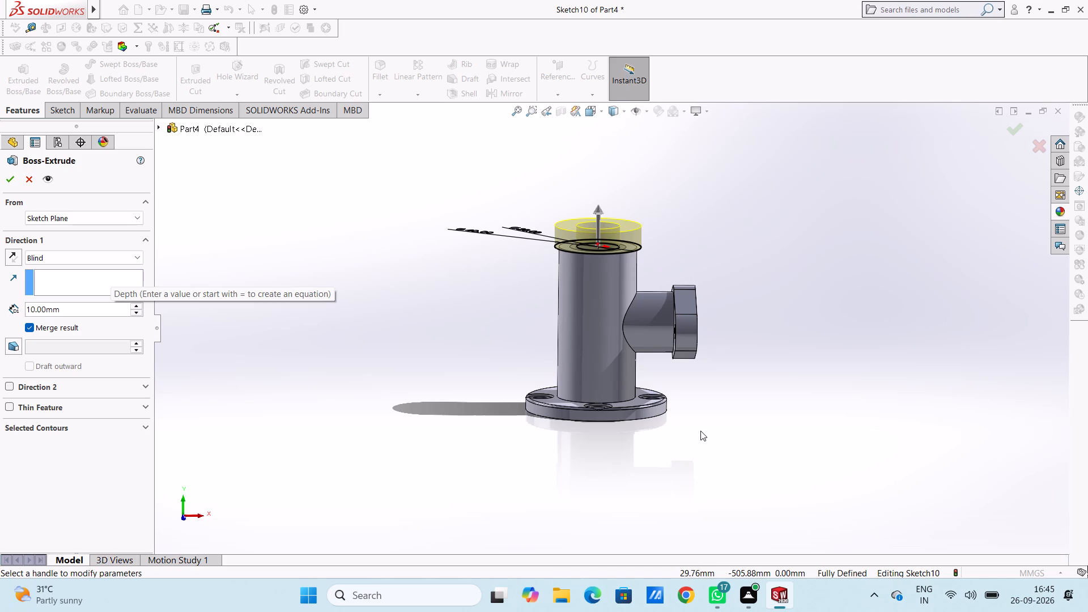
double_click(76, 309)
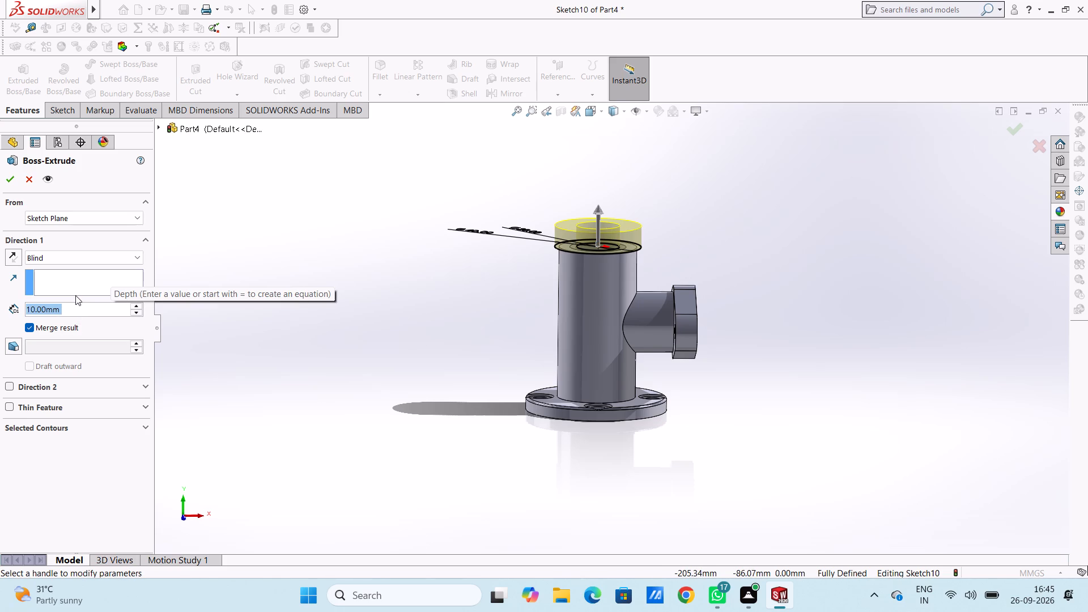
type("50")
key("Return")
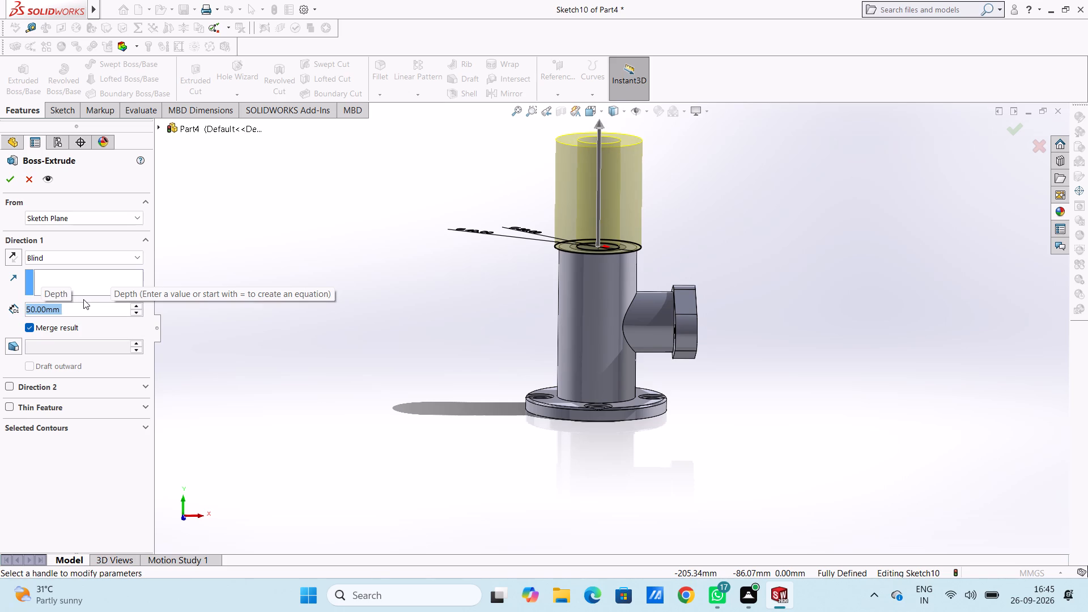
left_click(11, 180)
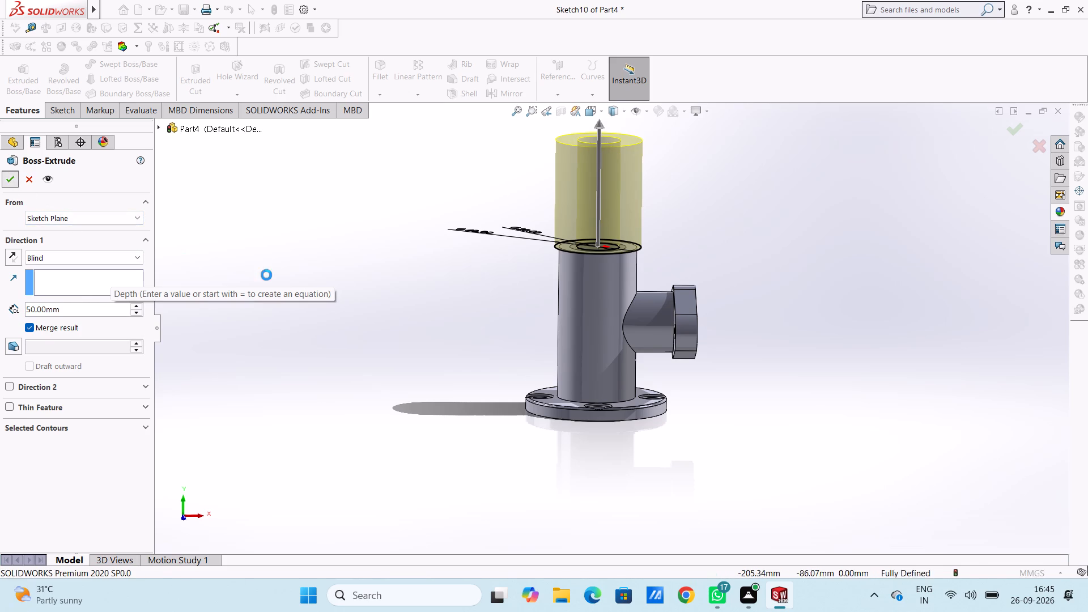
left_click(340, 278)
middle_click_drag(407, 271, 502, 206)
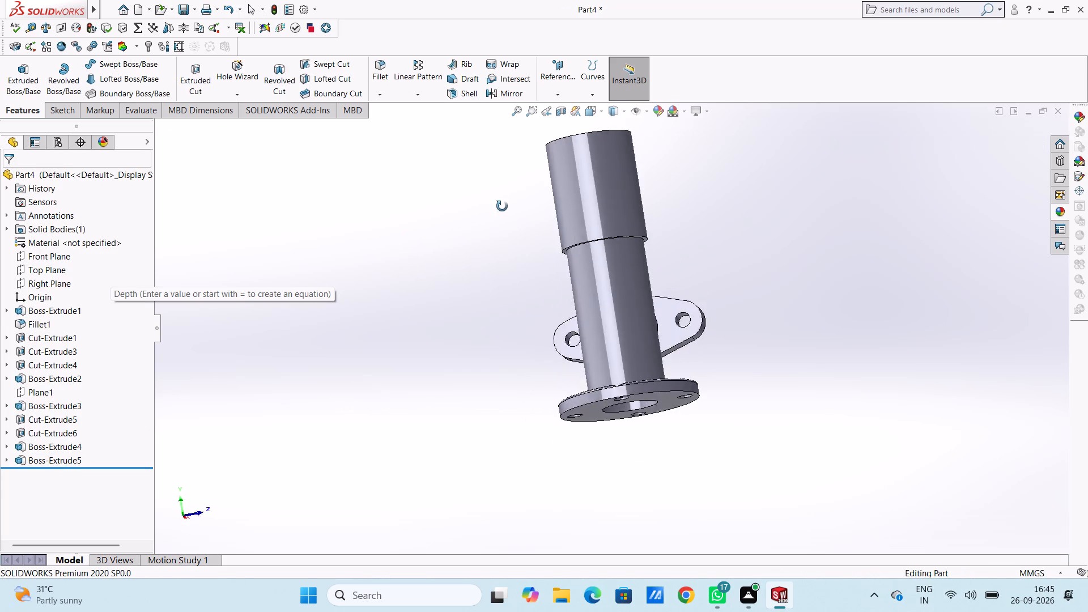
Examine the underside of the step between the tube and the wider top section, and the whole part from several angles.
middle_click_drag(502, 206, 456, 148)
scroll(624, 234, "down", 11)
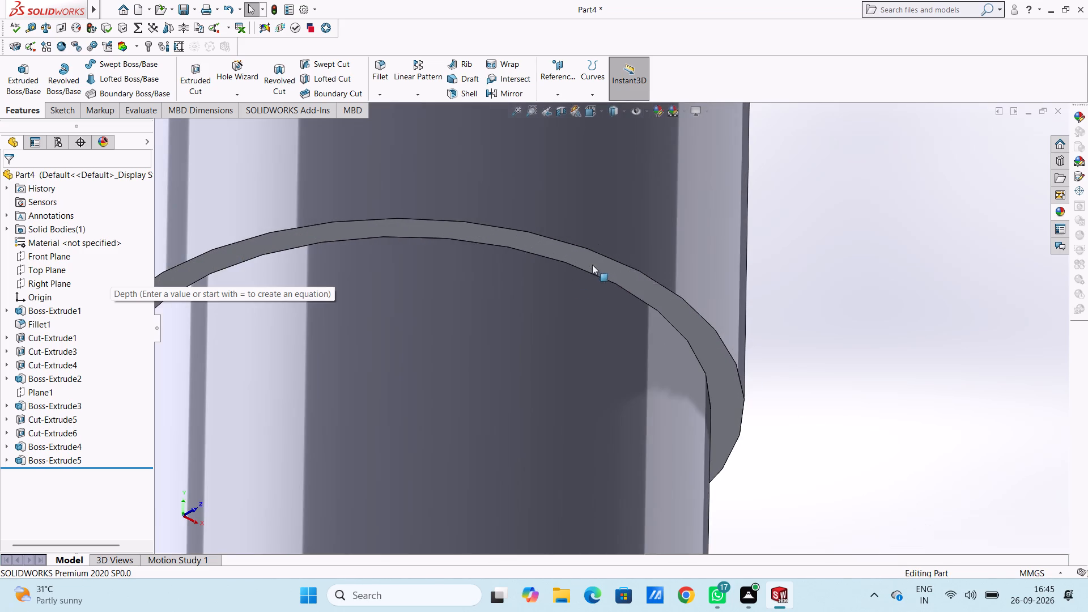
middle_click_drag(536, 296, 541, 241)
scroll(518, 274, "down", 5)
scroll(518, 274, "up", 4)
scroll(517, 275, "down", 20)
scroll(517, 275, "down", 2)
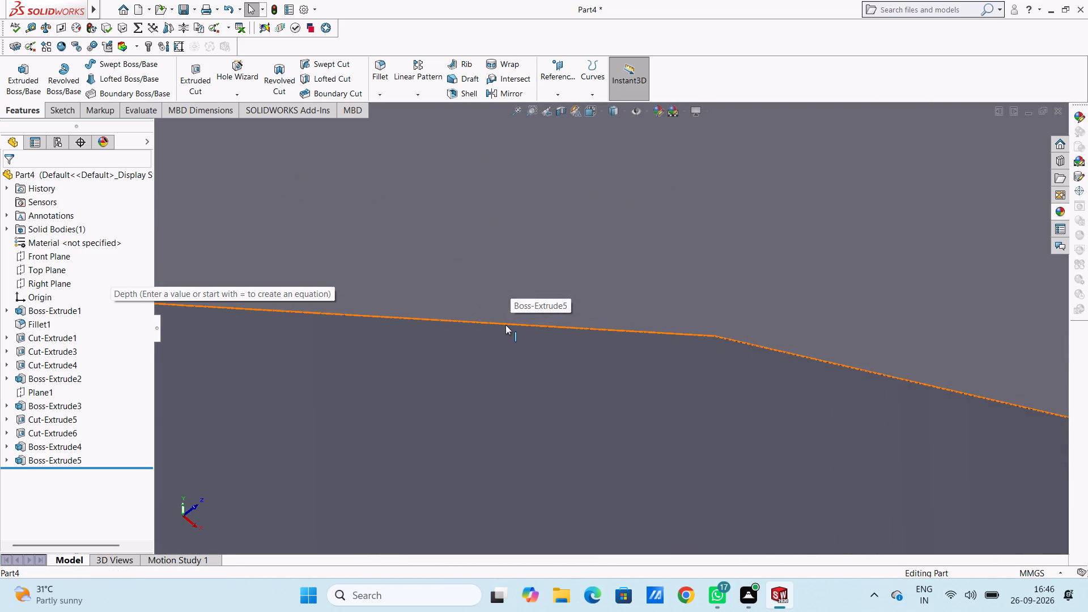
scroll(505, 325, "down", 4)
scroll(505, 325, "up", 20)
scroll(505, 325, "up", 12)
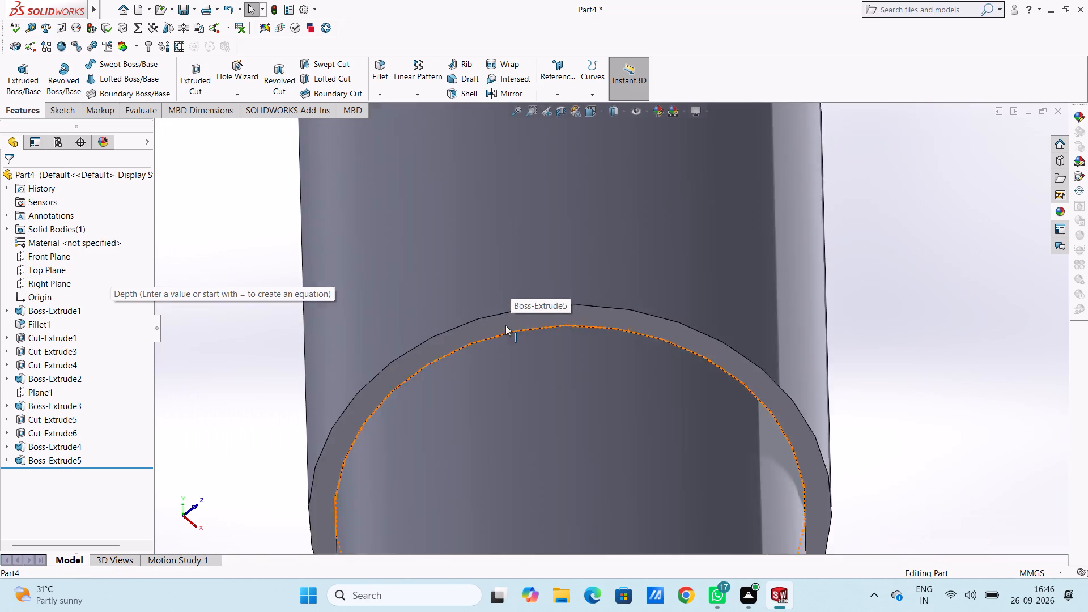
scroll(505, 325, "up", 5)
middle_click_drag(471, 282, 435, 367)
scroll(435, 367, "up", 4)
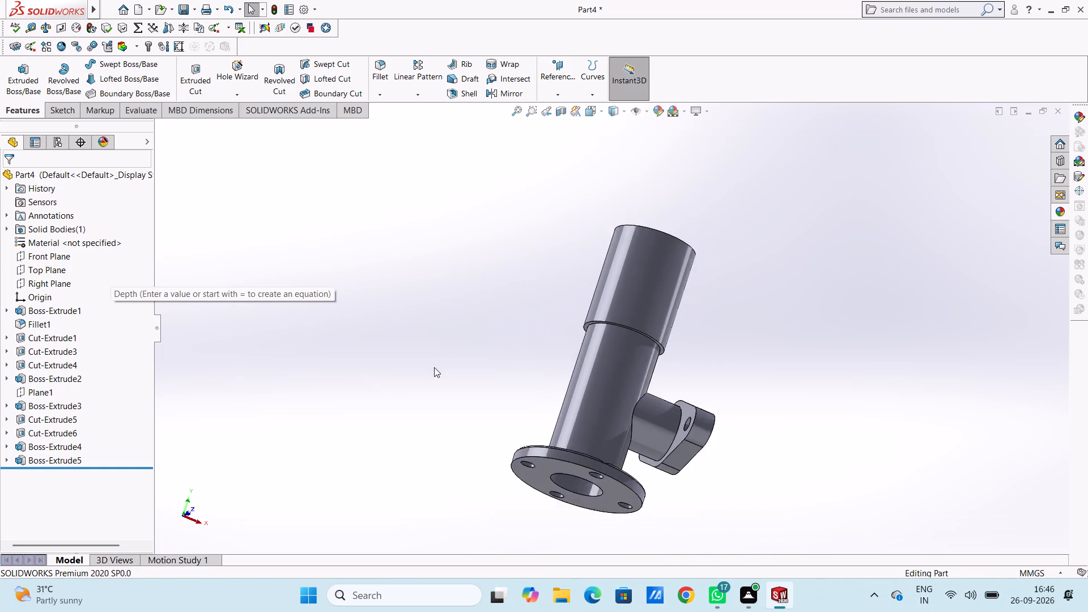
middle_click_drag(477, 313, 479, 414)
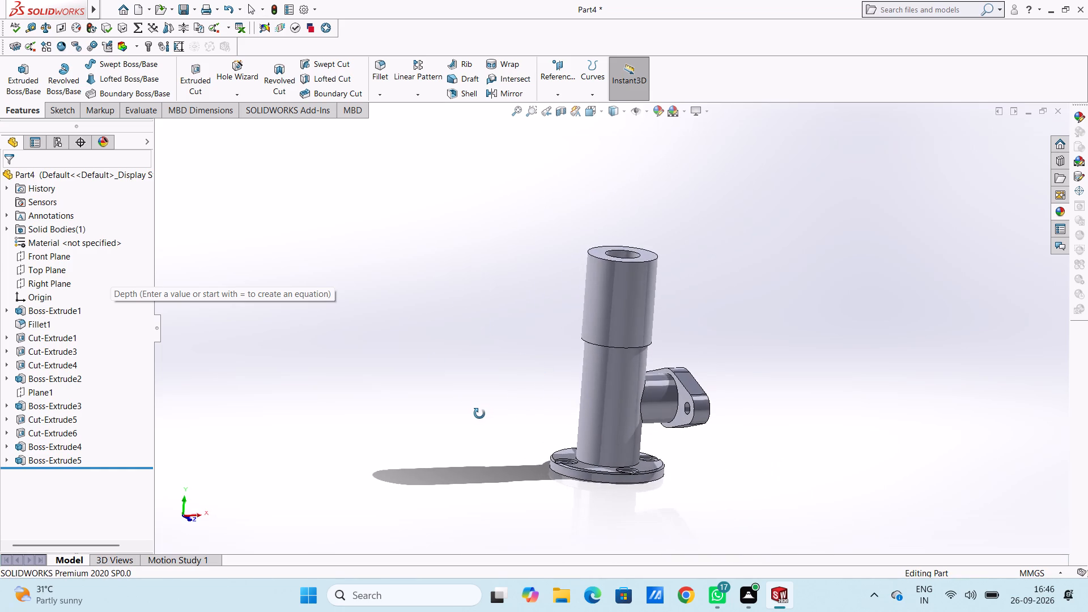
middle_click_drag(479, 414, 483, 416)
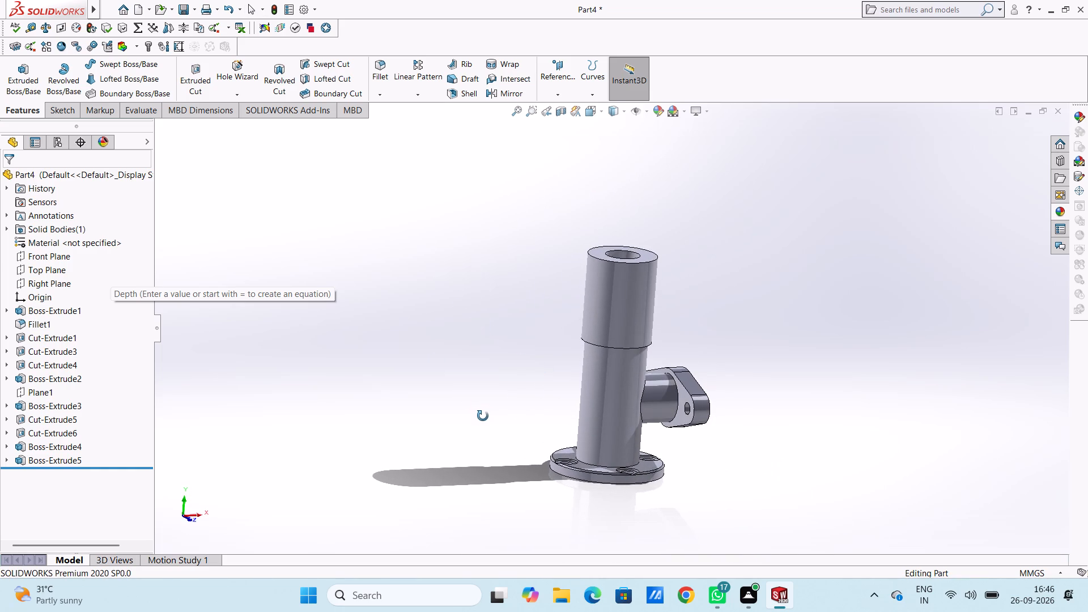
middle_click_drag(483, 416, 444, 428)
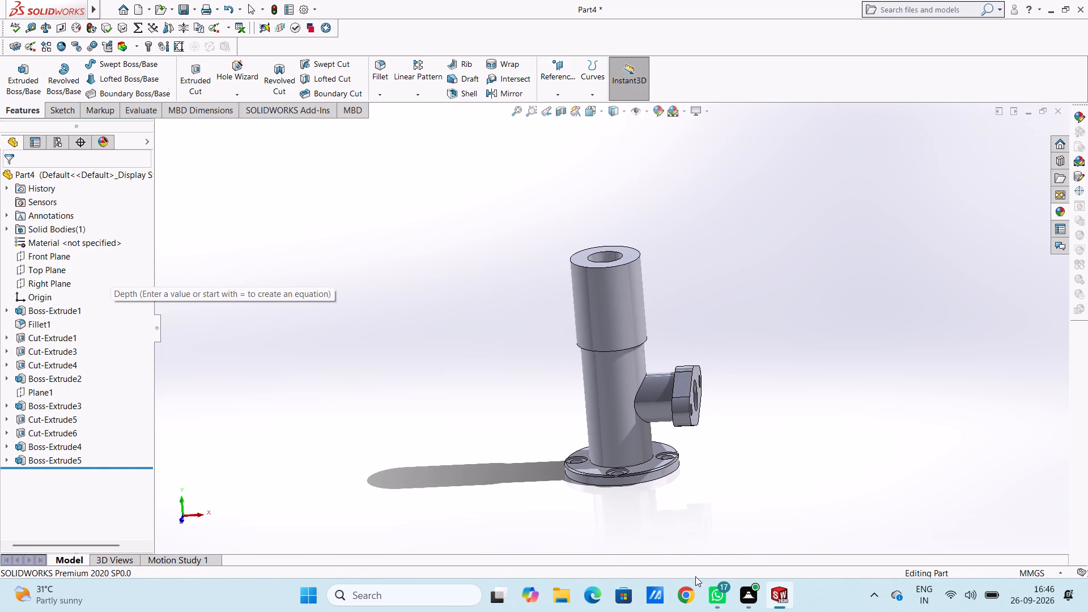
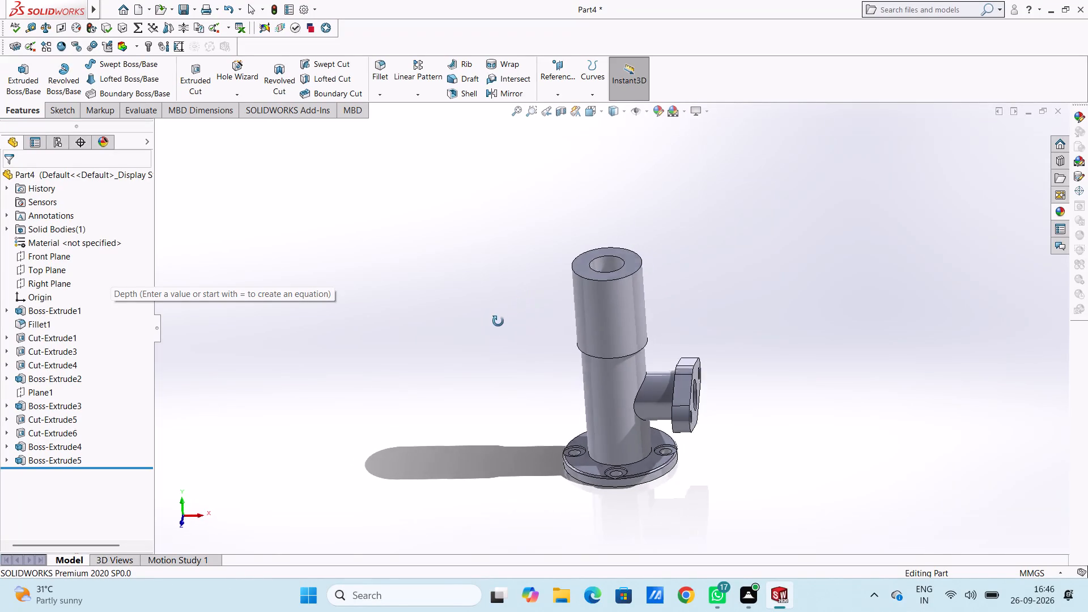
On the wider top section's upper face, sketch three concentric circles of radius 10 mm, 30 mm and 65 mm centred on the origin.
middle_click_drag(488, 321, 495, 352)
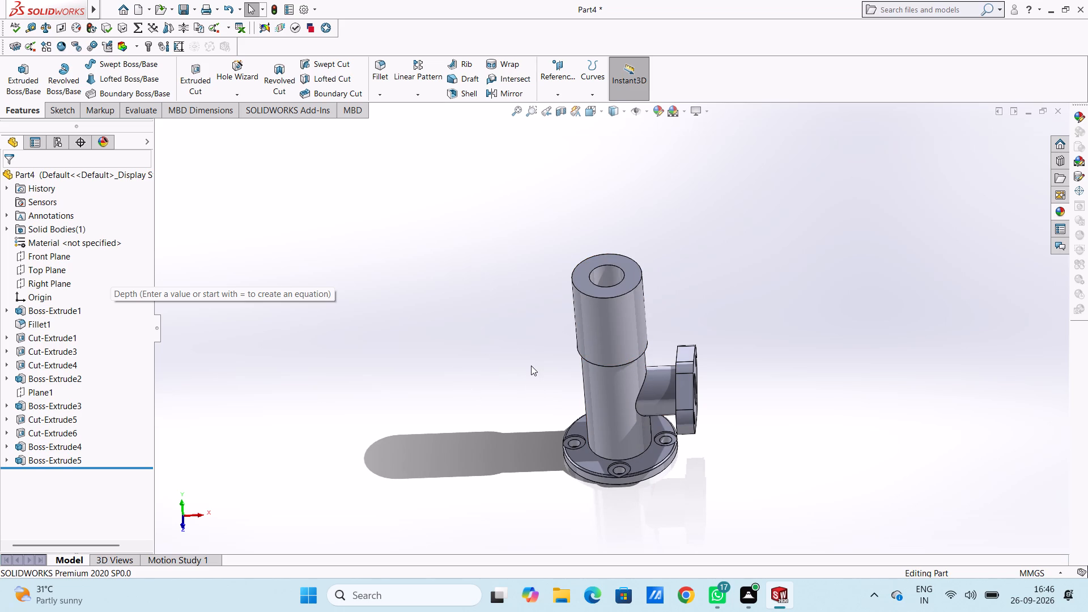
key("ctrl+5")
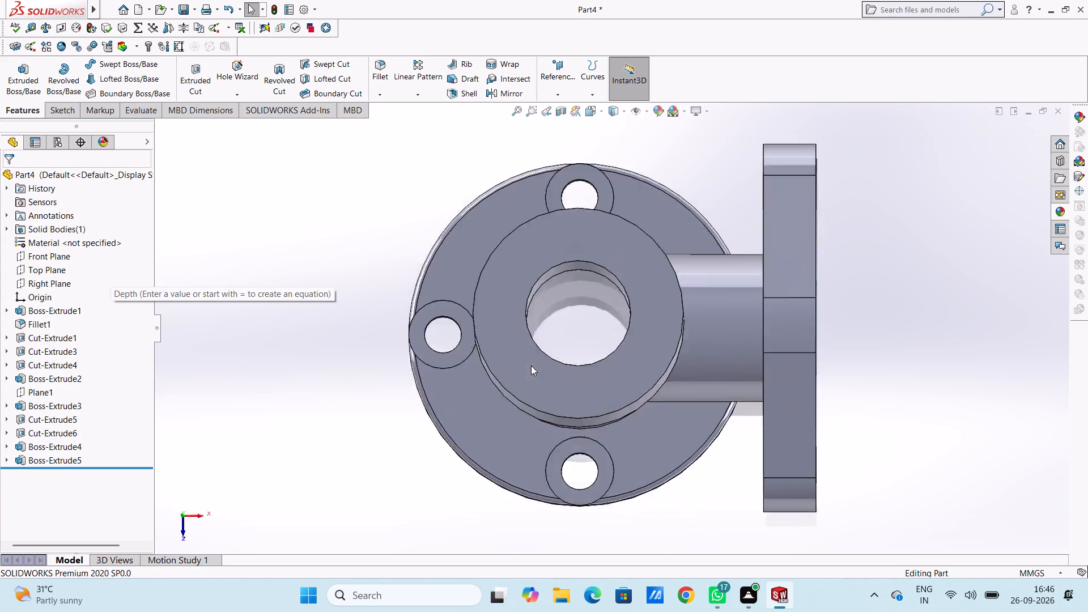
left_click(596, 252)
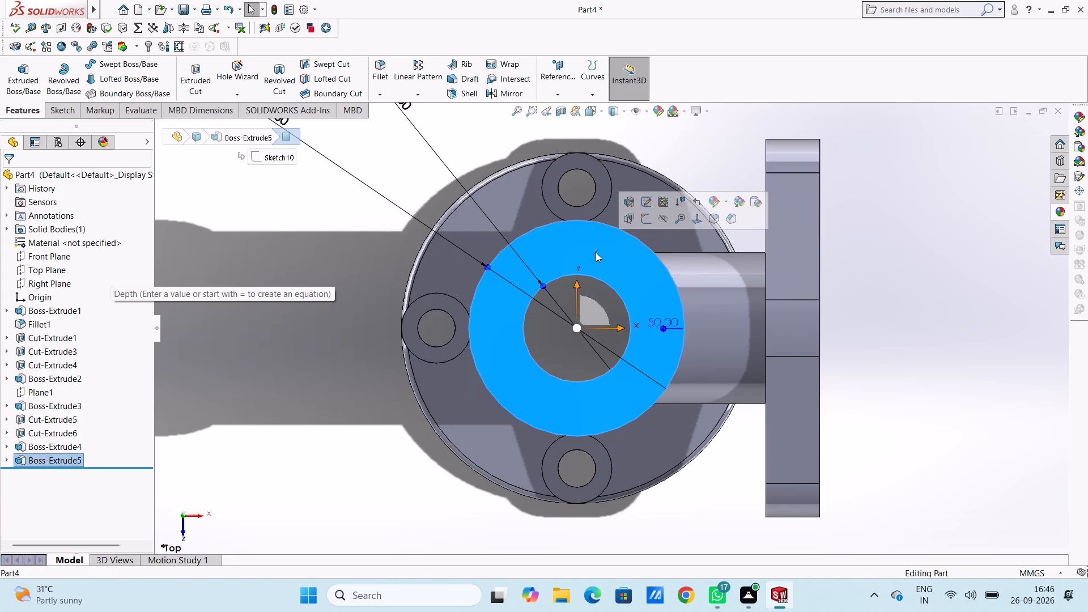
left_click(641, 222)
left_click(312, 218)
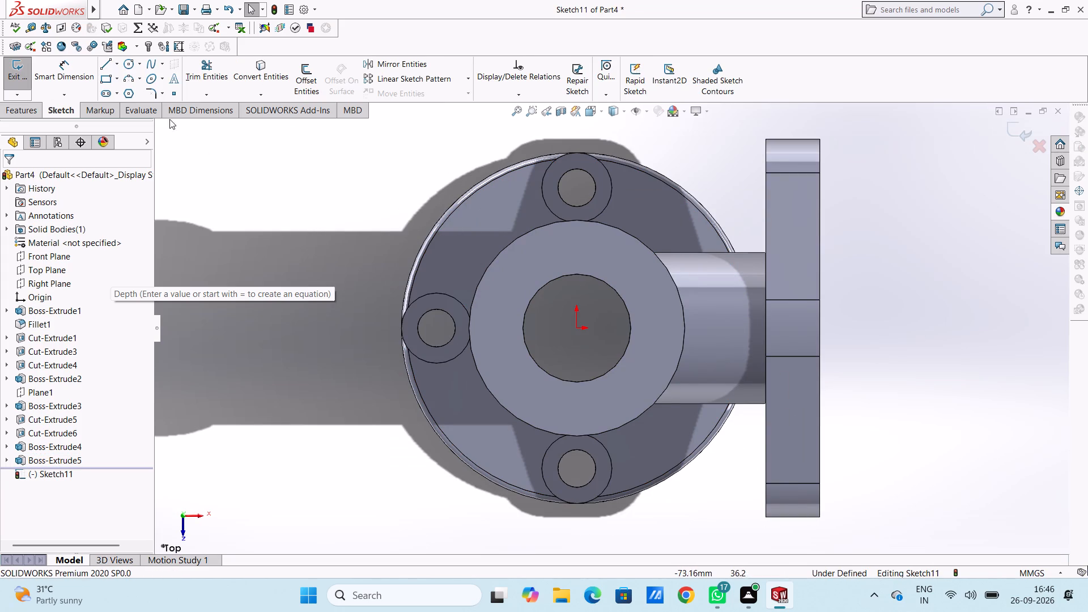
left_click(129, 61)
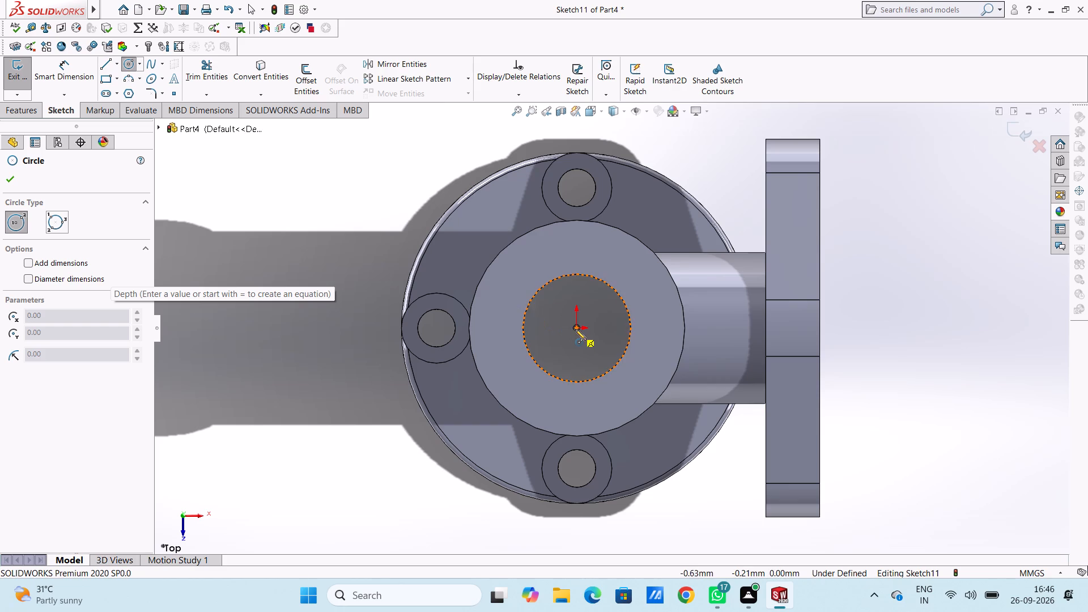
left_click(576, 329)
left_click(608, 372)
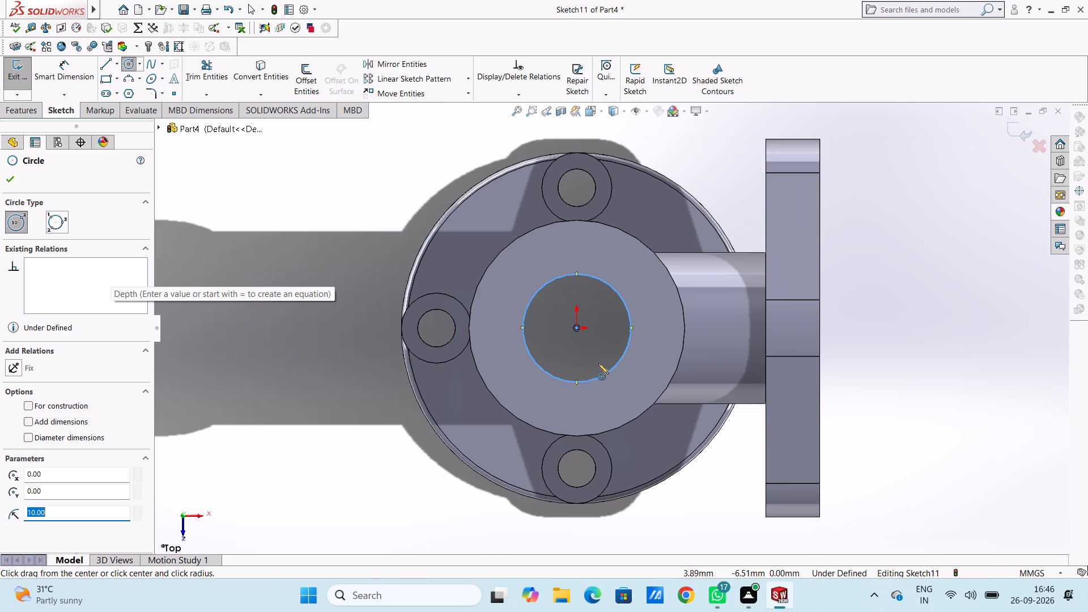
left_click(576, 327)
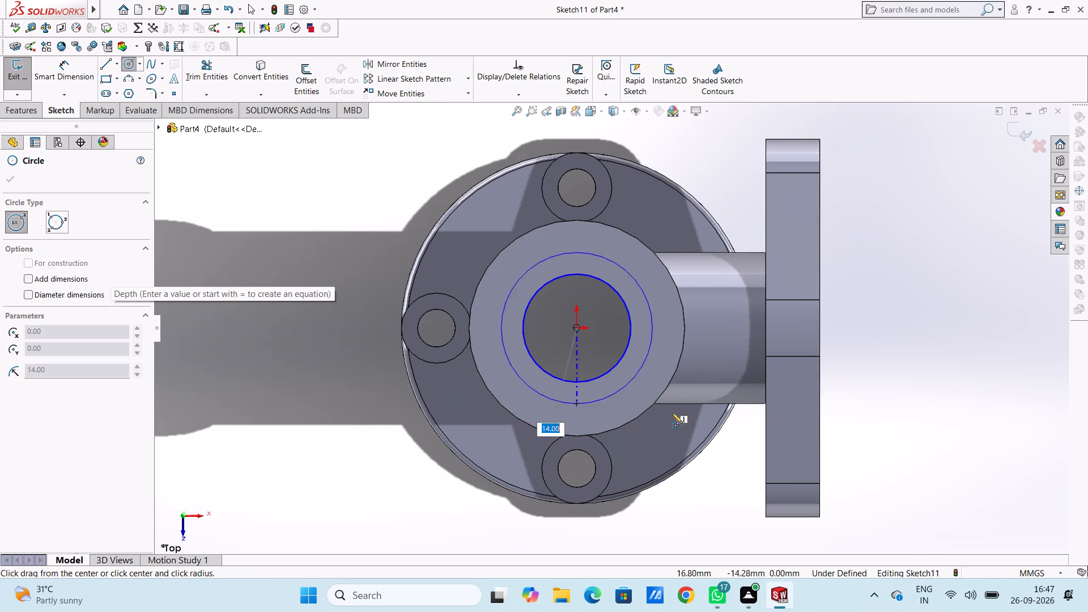
type("30")
key("Return")
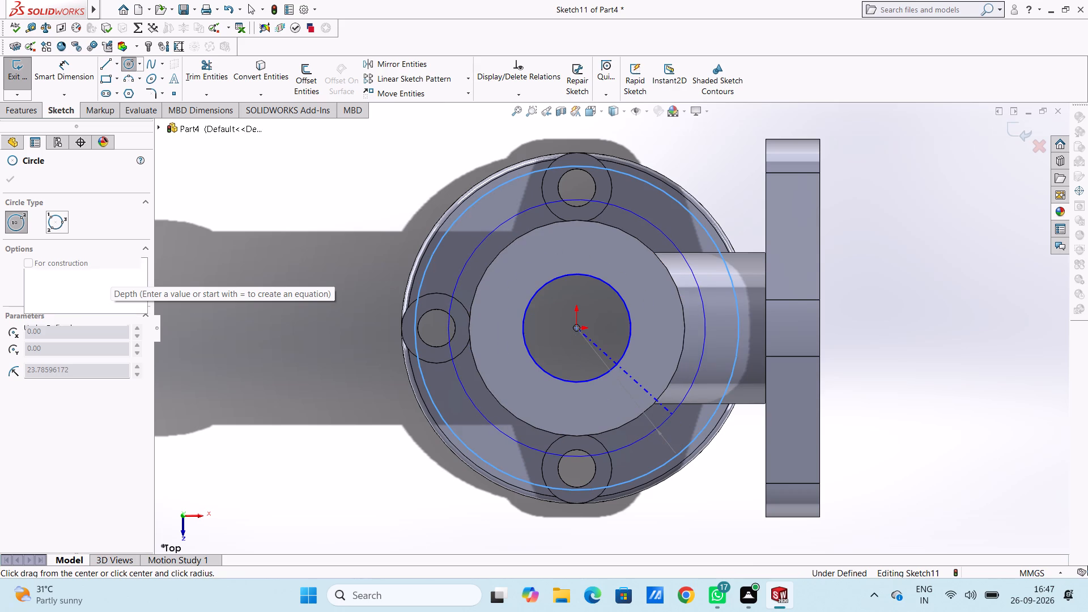
scroll(672, 414, "up", 3)
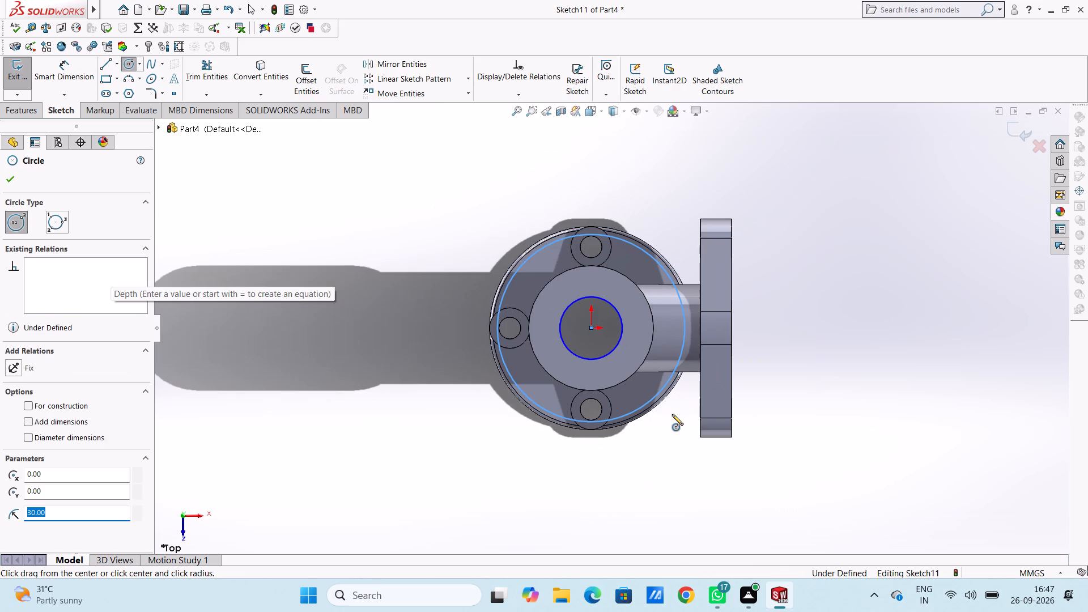
left_click(590, 327)
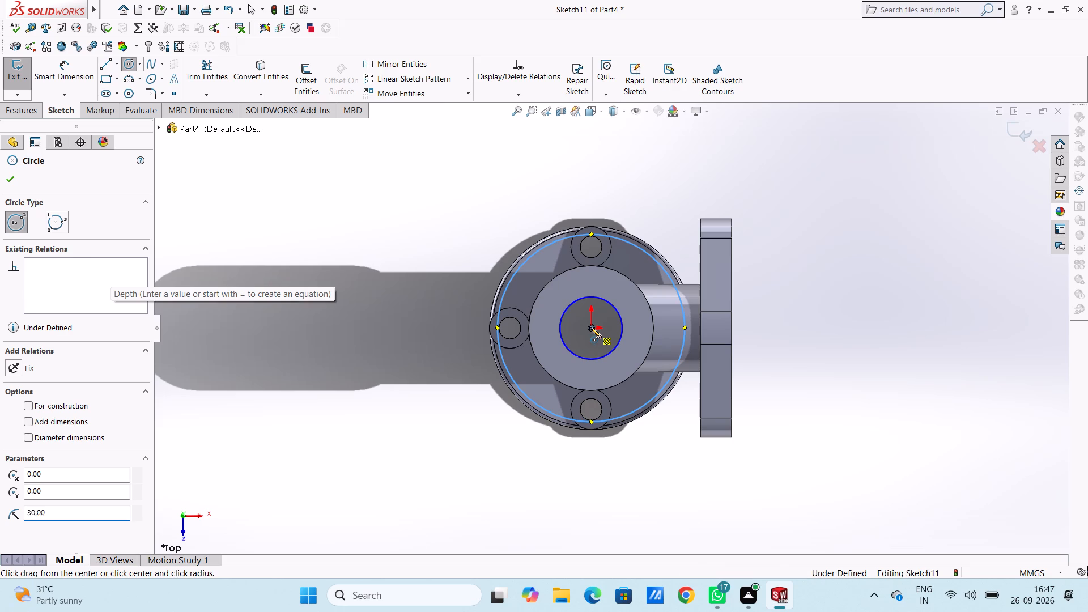
type("65")
key("Return")
key("Escape")
key("Escape")
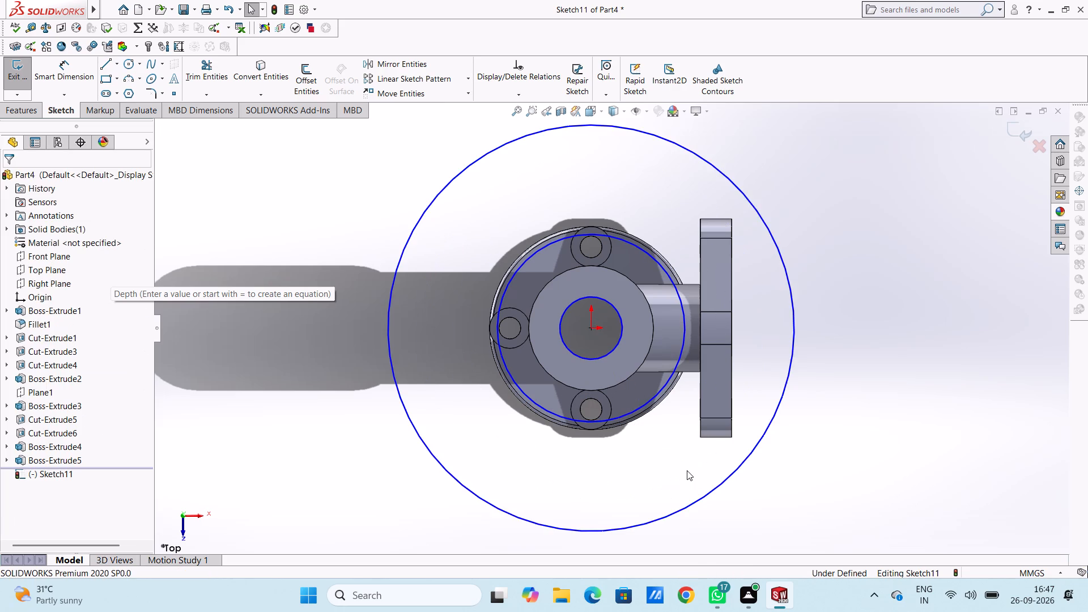
Dimension the innermost circle's diameter as 20 mm and the middle circle's diameter as 60 mm.
scroll(687, 470, "up", 1)
left_click(79, 75)
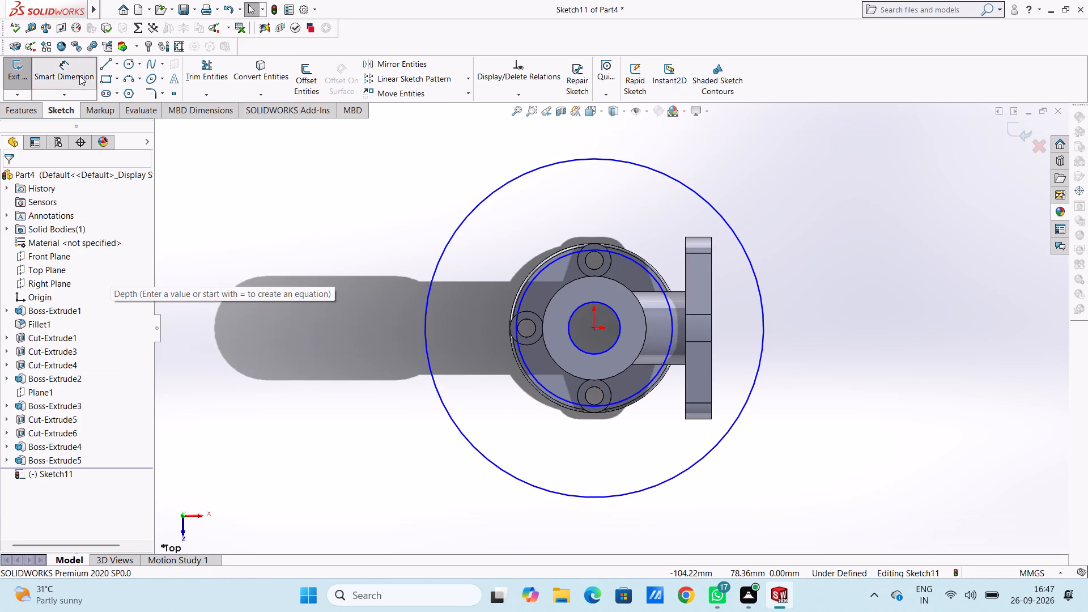
left_click(593, 352)
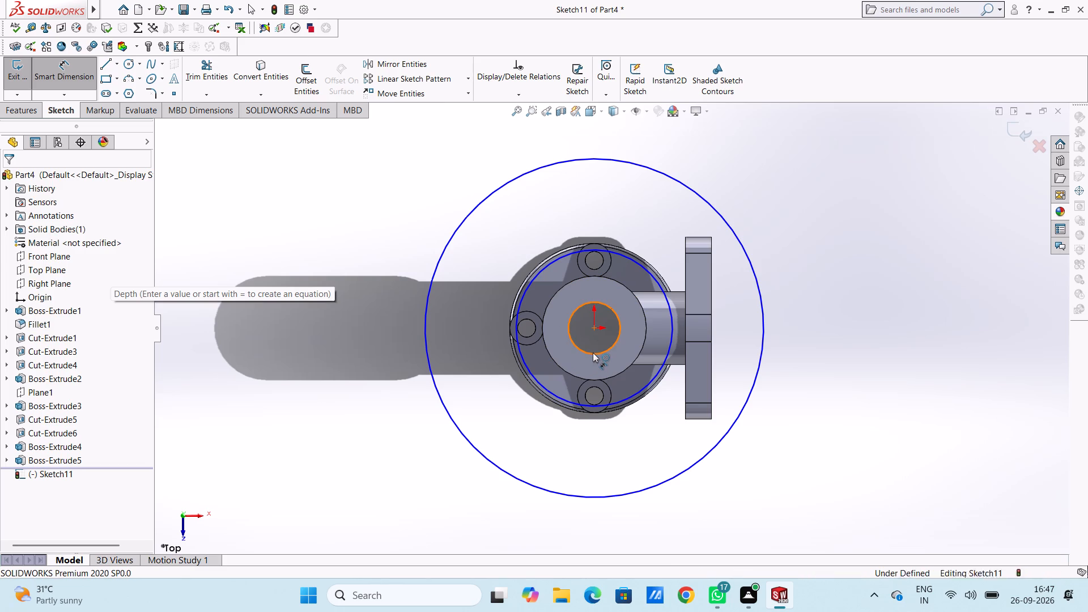
left_click(841, 499)
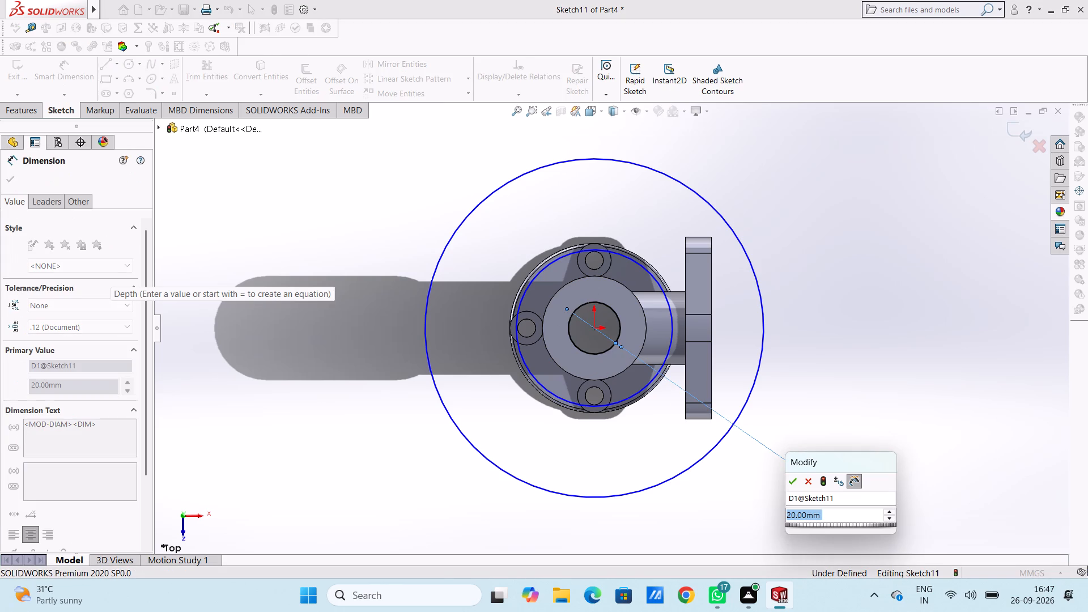
left_click(793, 482)
left_click(776, 491)
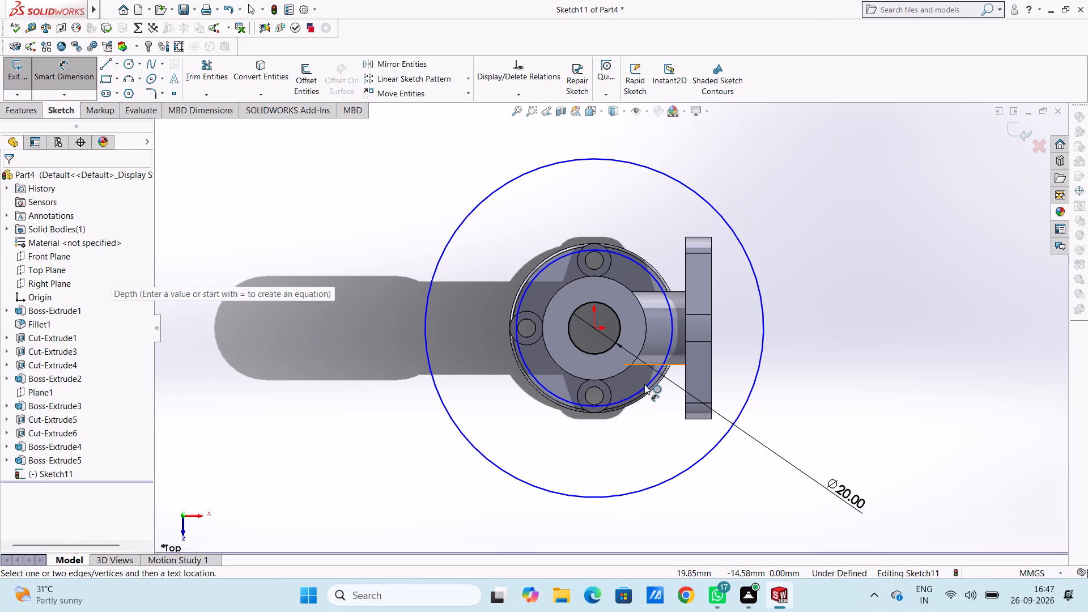
left_click(644, 384)
left_click(756, 491)
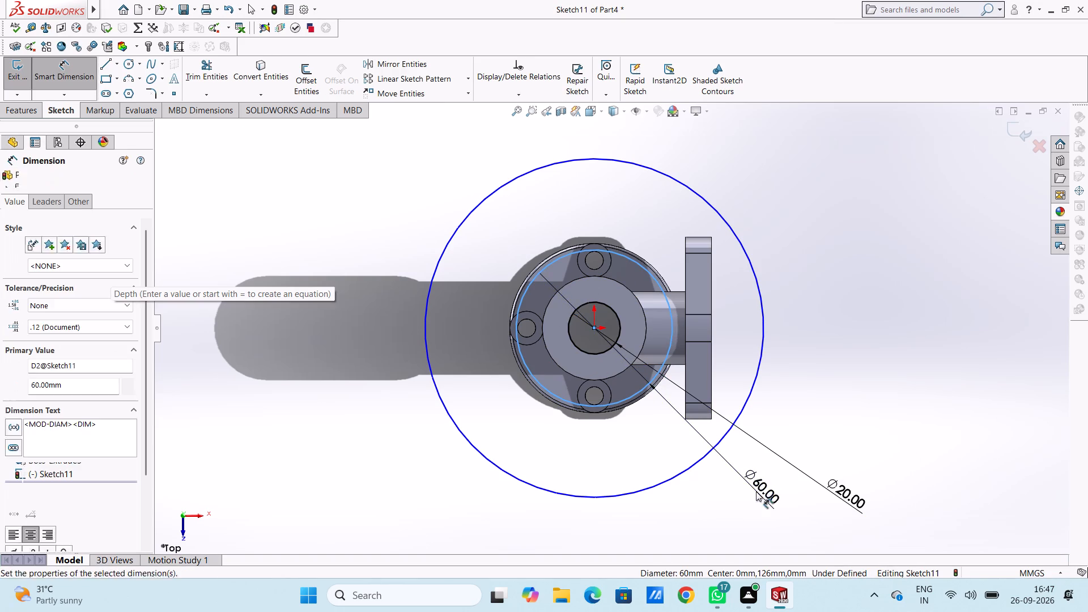
left_click(707, 469)
left_click(660, 437)
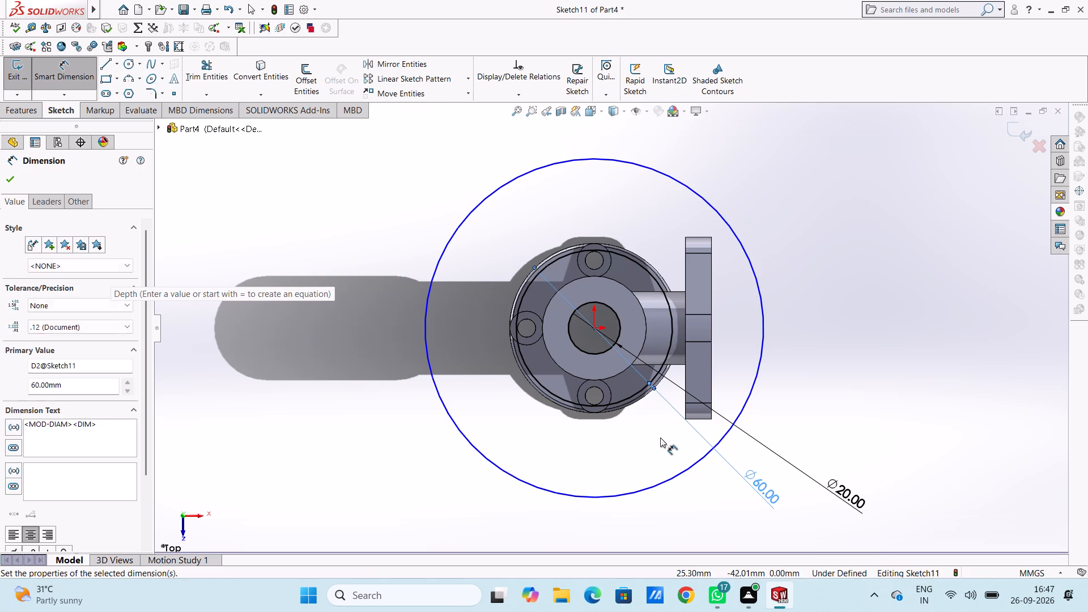
Dimension the outermost circle's diameter as 65 mm.
left_click(764, 321)
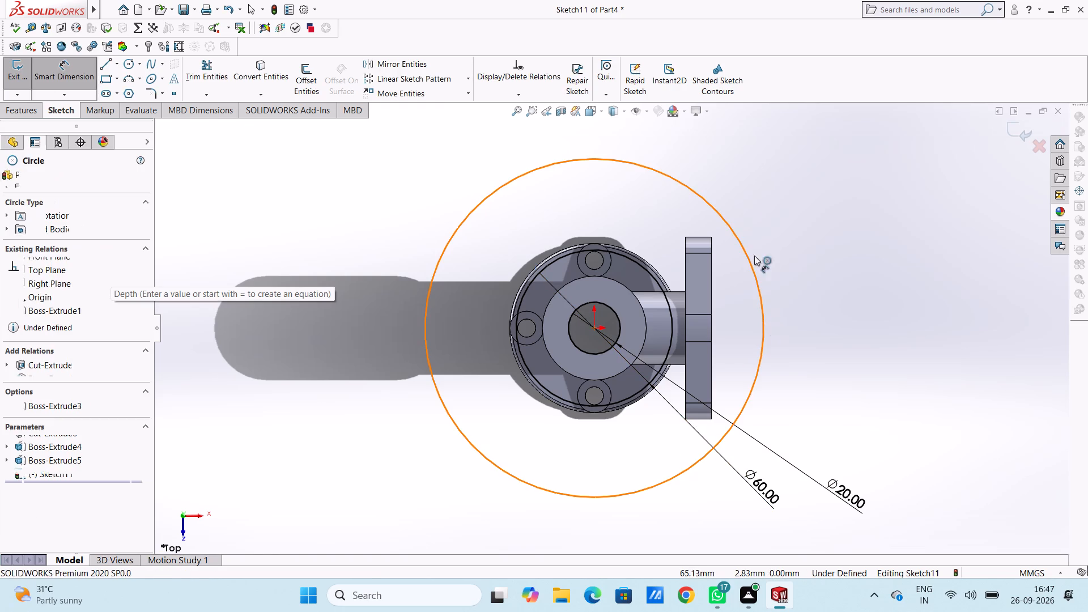
left_click(745, 159)
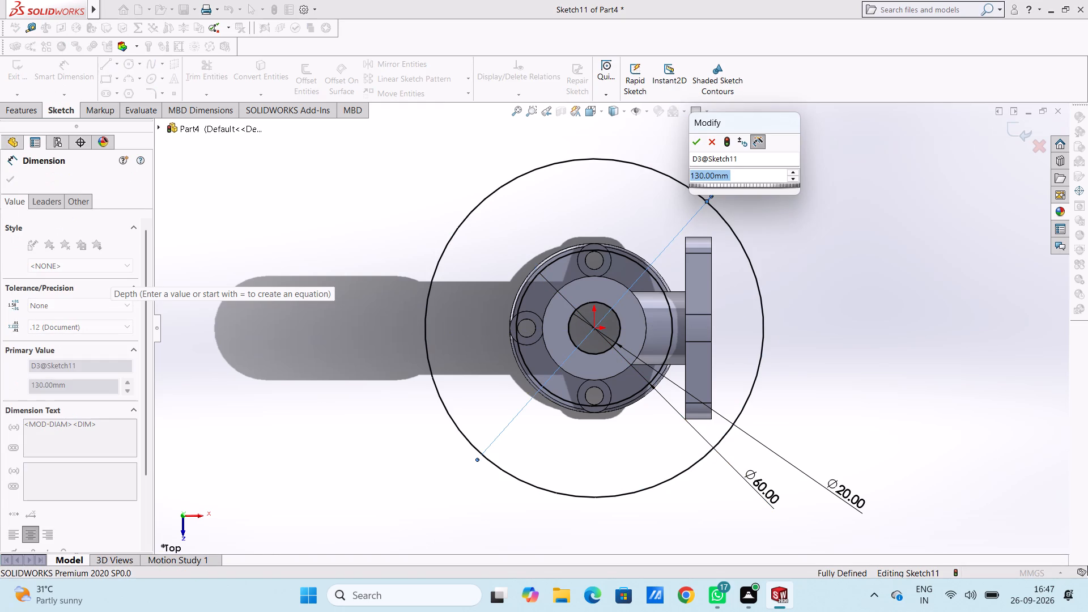
type("65")
key("Return")
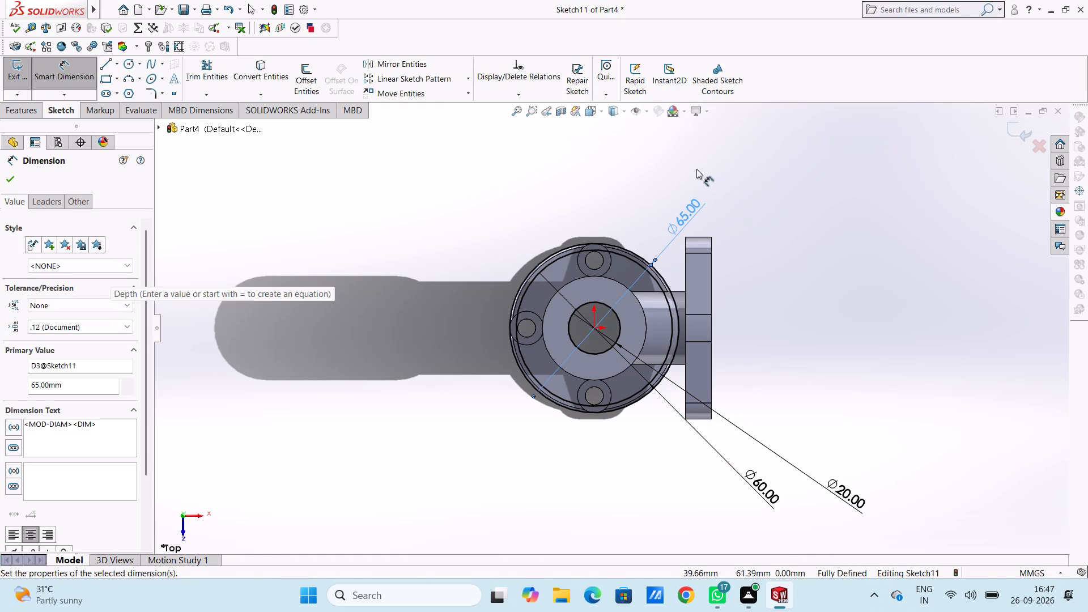
left_click(641, 166)
scroll(634, 307, "down", 3)
scroll(586, 241, "down", 4)
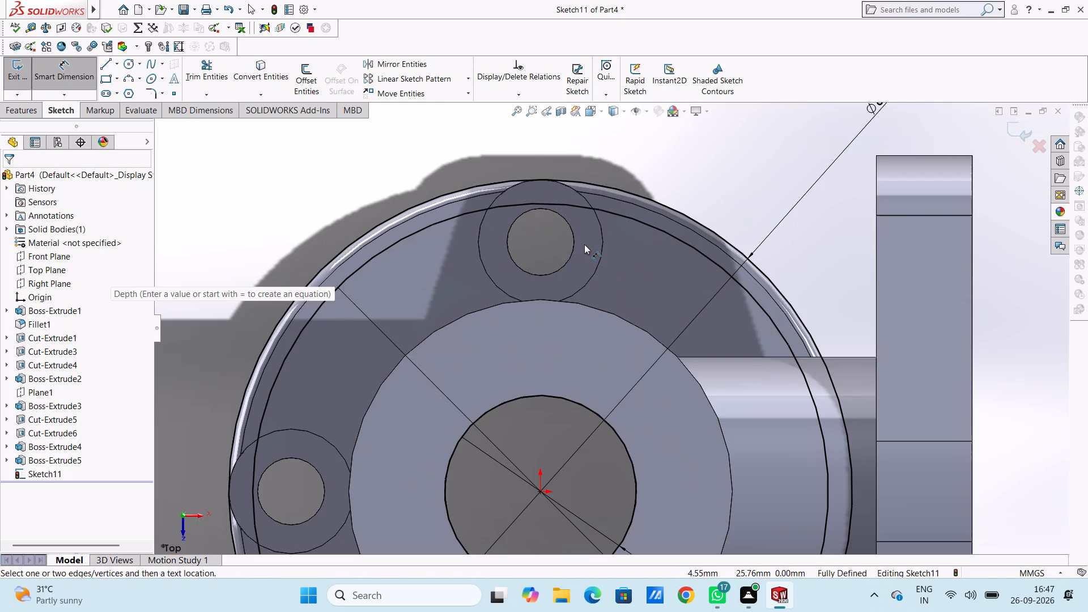
key("Escape")
key("Escape")
scroll(584, 244, "up", 2)
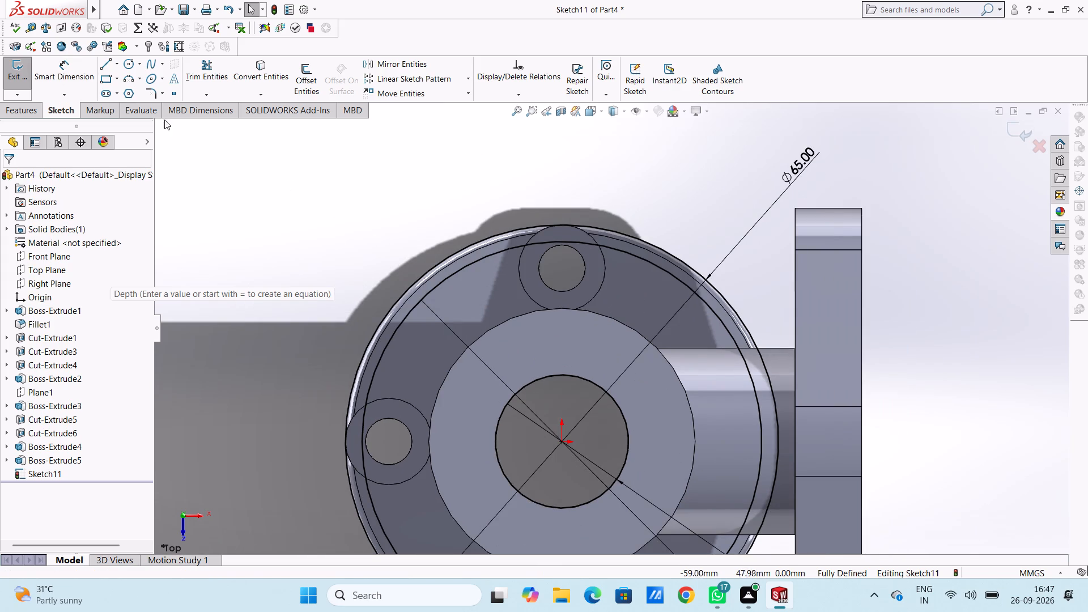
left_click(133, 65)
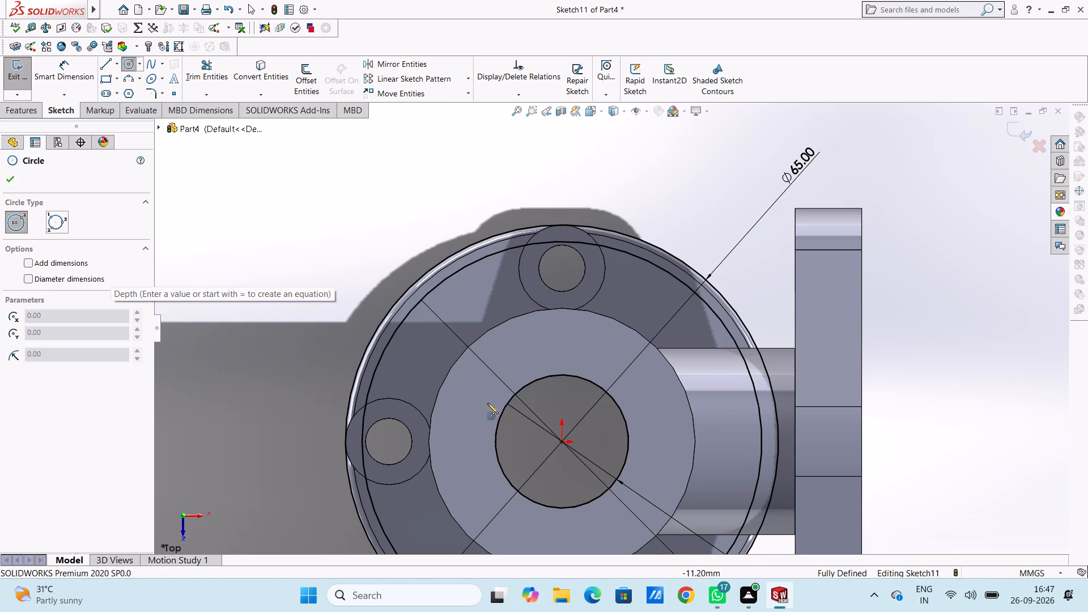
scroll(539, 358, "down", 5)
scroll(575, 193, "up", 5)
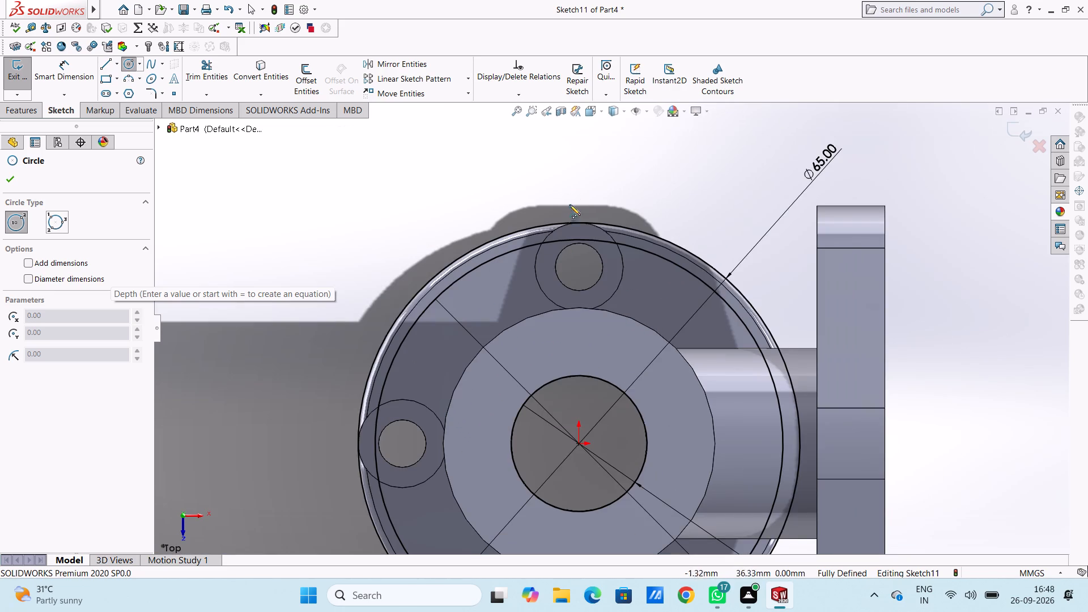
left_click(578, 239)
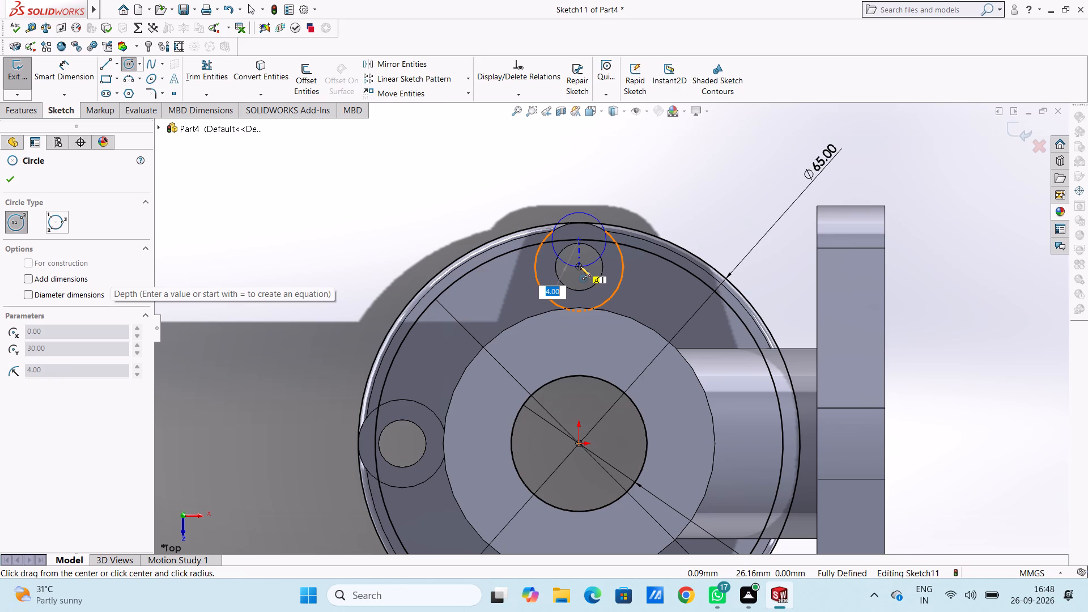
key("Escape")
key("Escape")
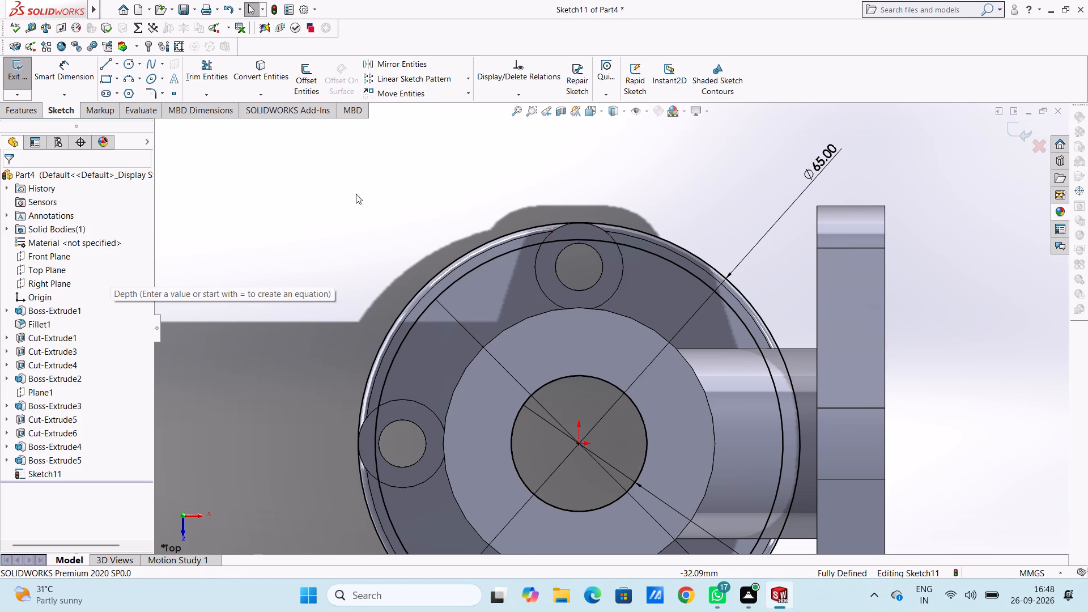
Sketch a vertical line up from the origin past the 65 mm circle and a horizontal line about 55 mm long from the origin toward the side branch.
left_click(104, 67)
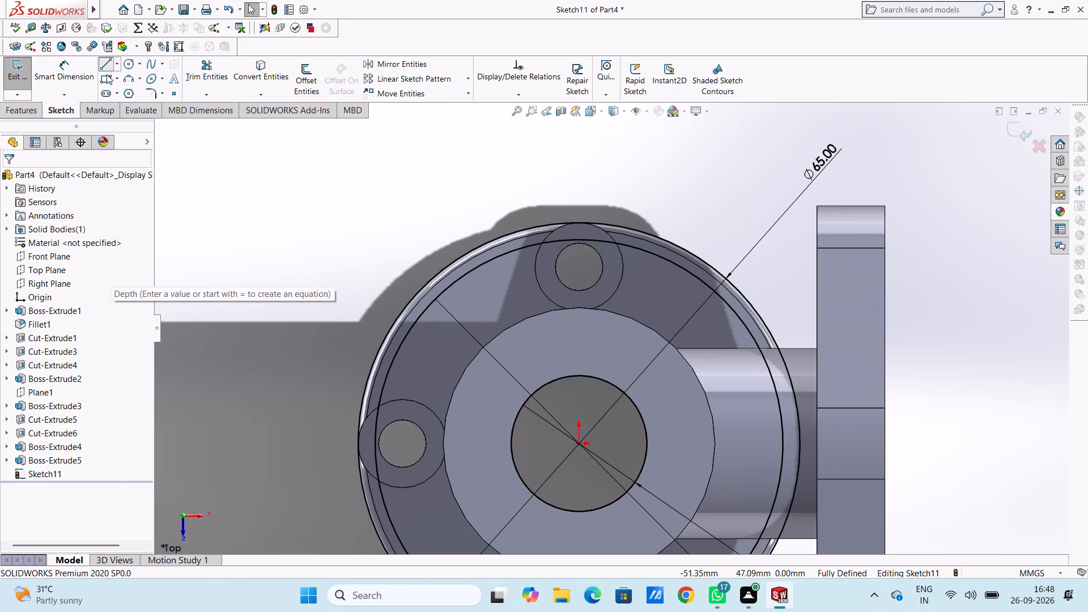
left_click(580, 443)
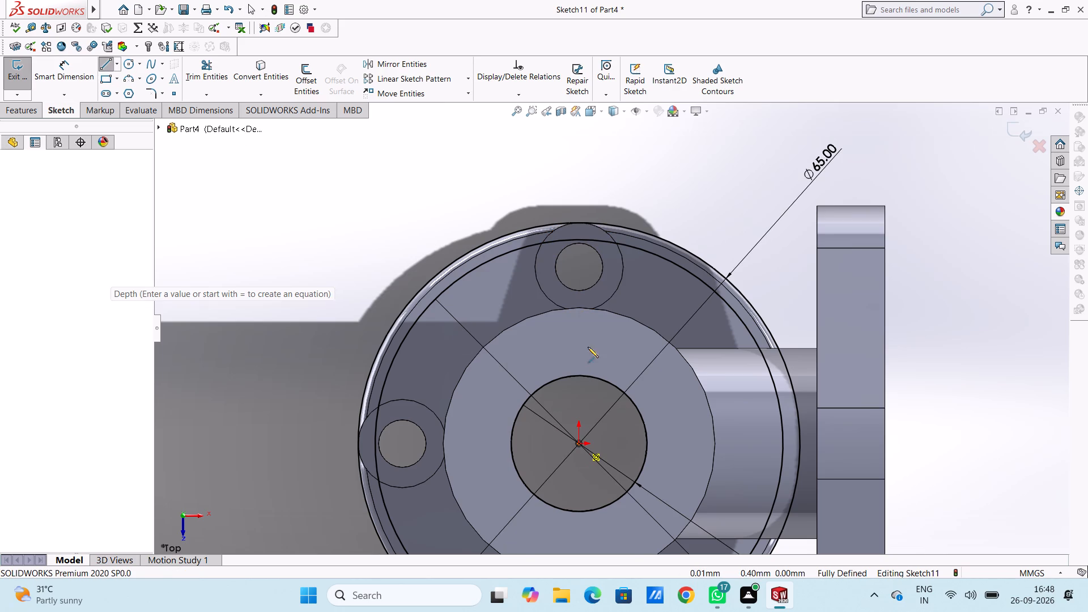
left_click(576, 180)
key("Escape")
key("Escape")
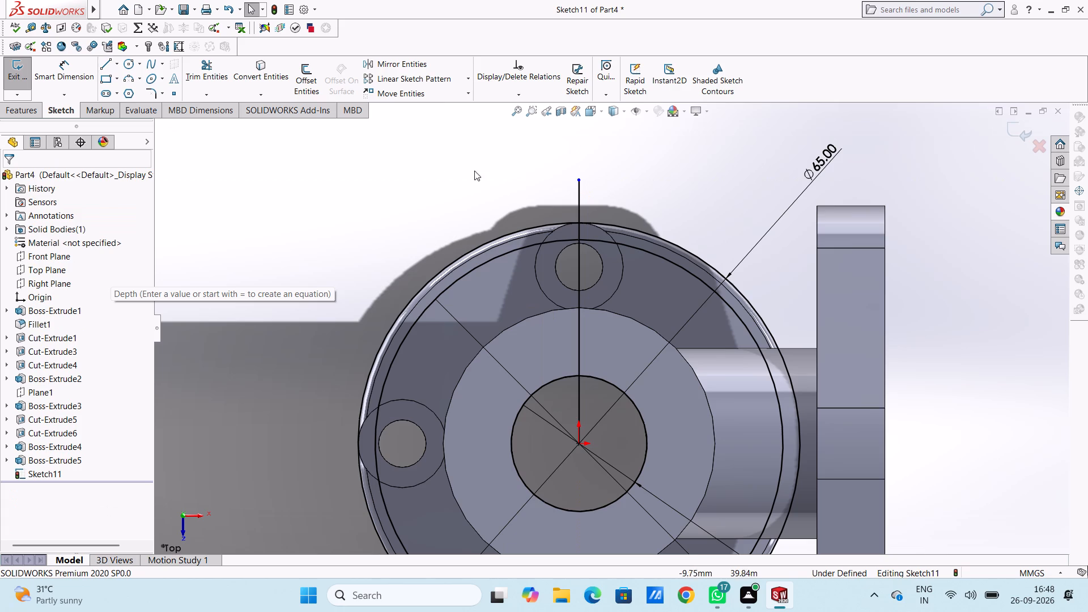
left_click(104, 62)
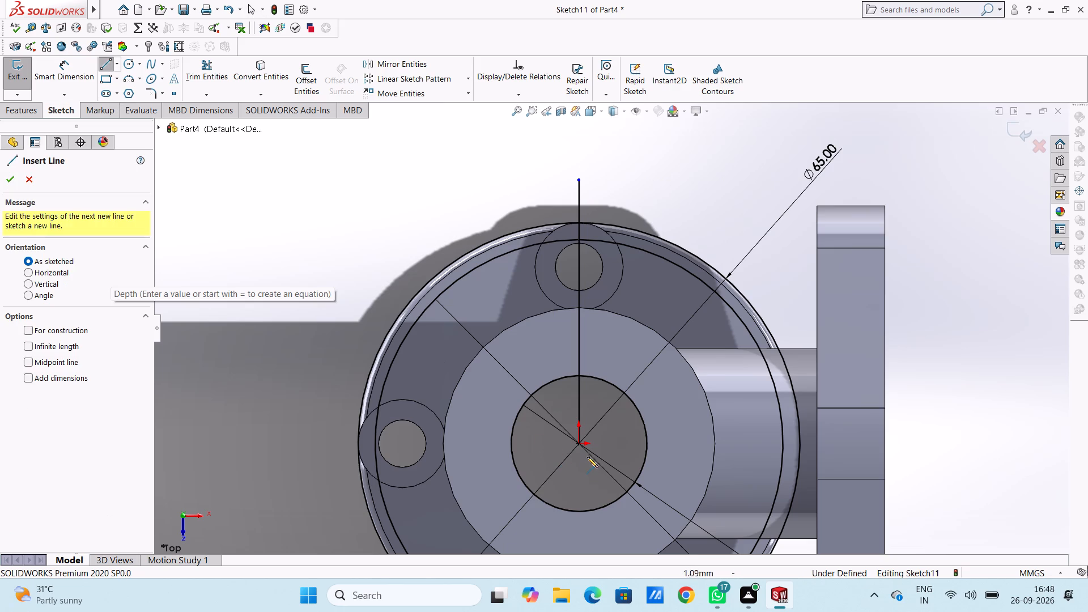
left_click(579, 444)
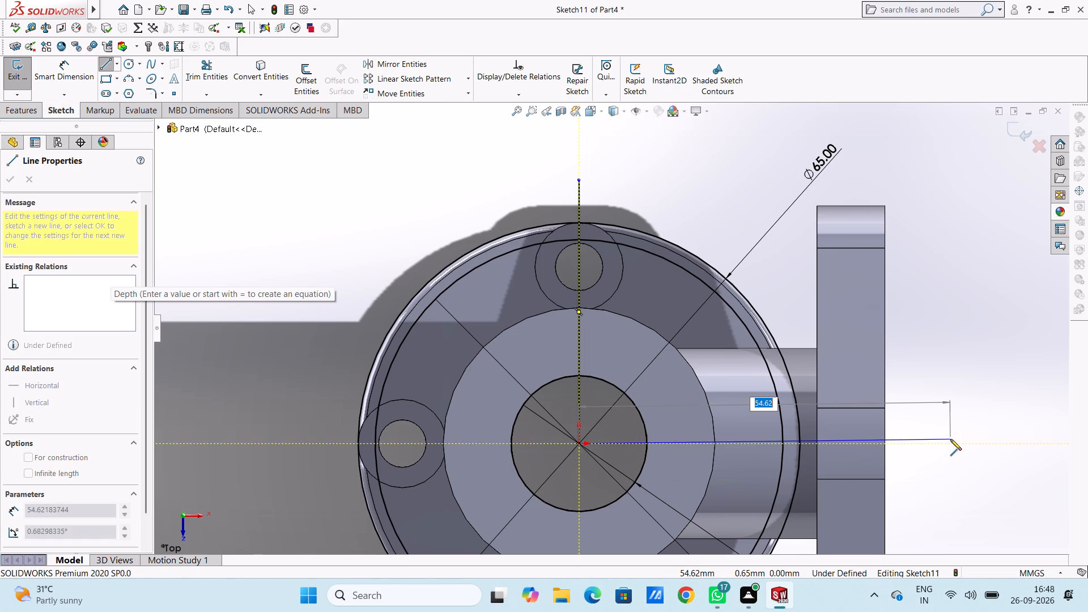
left_click(953, 443)
key("Escape")
key("Escape")
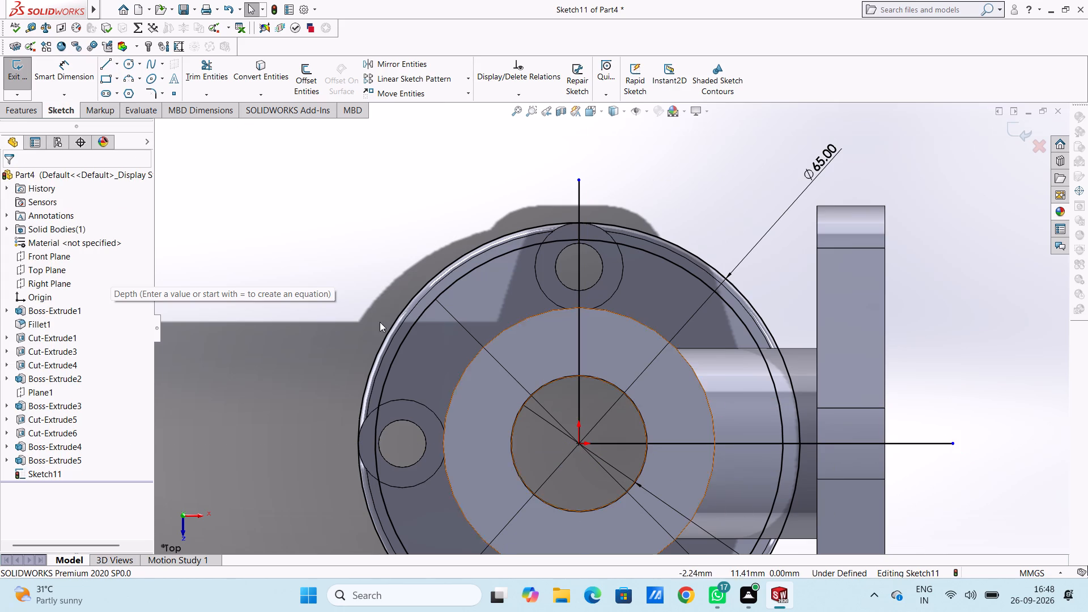
Sketch an angled line about 44 mm long from the origin, about 48° above the horizontal line, extending past the 65 mm circle.
left_click(107, 64)
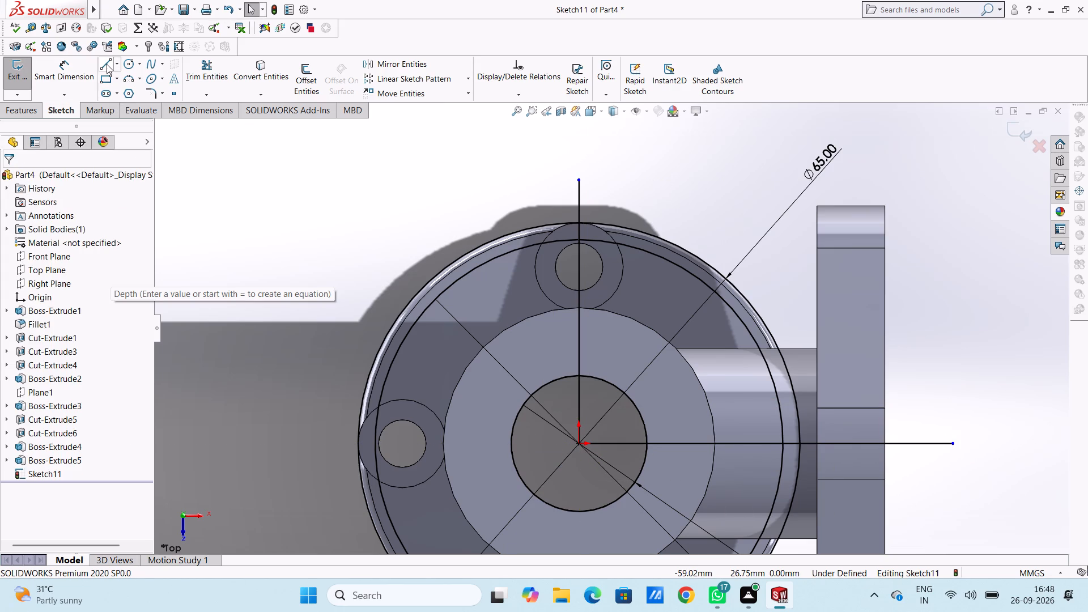
left_click(579, 445)
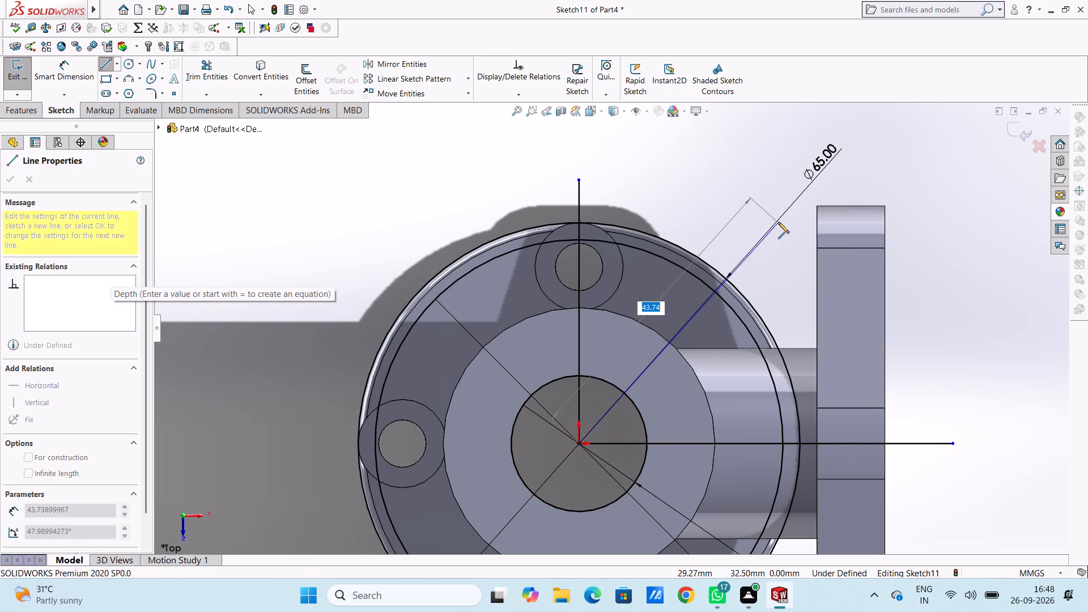
left_click(778, 219)
key("Escape")
key("Escape")
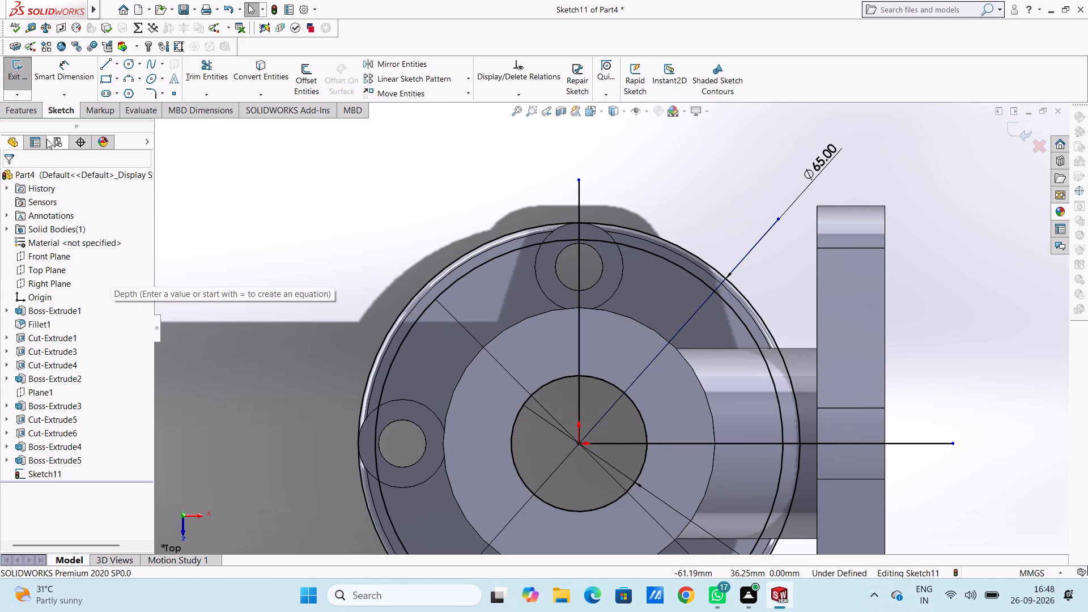
Dimension the angle between the vertical line and the angled line as 45°.
left_click(64, 67)
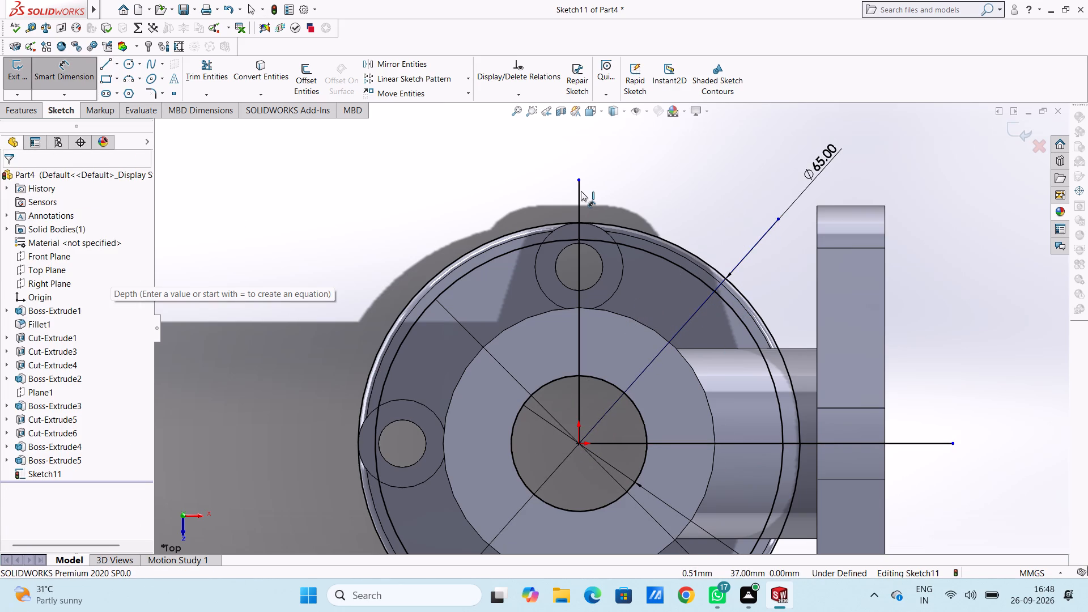
left_click(580, 189)
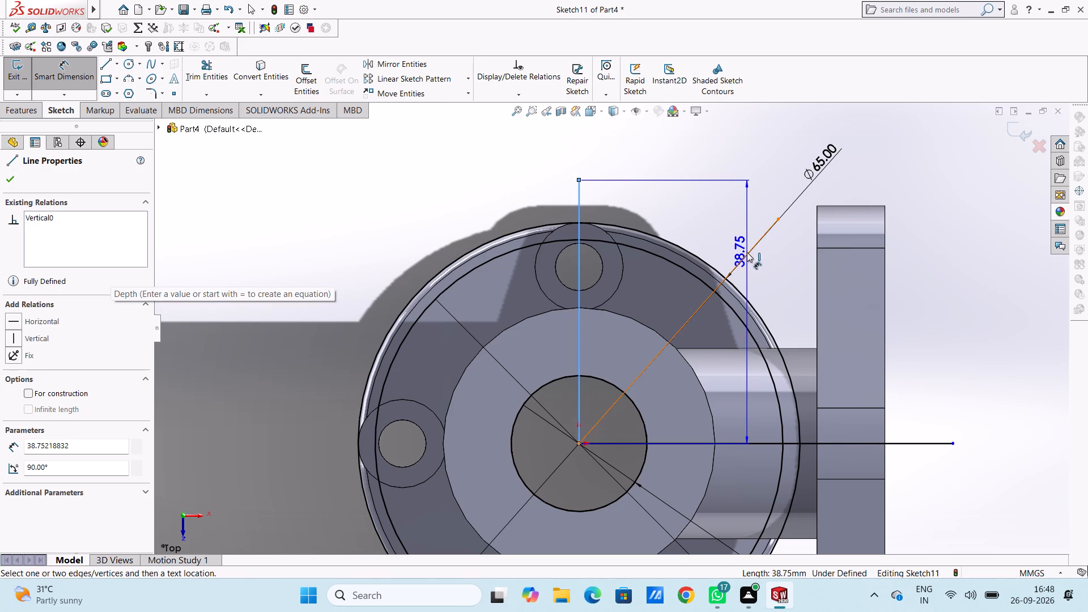
left_click(747, 252)
left_click(708, 233)
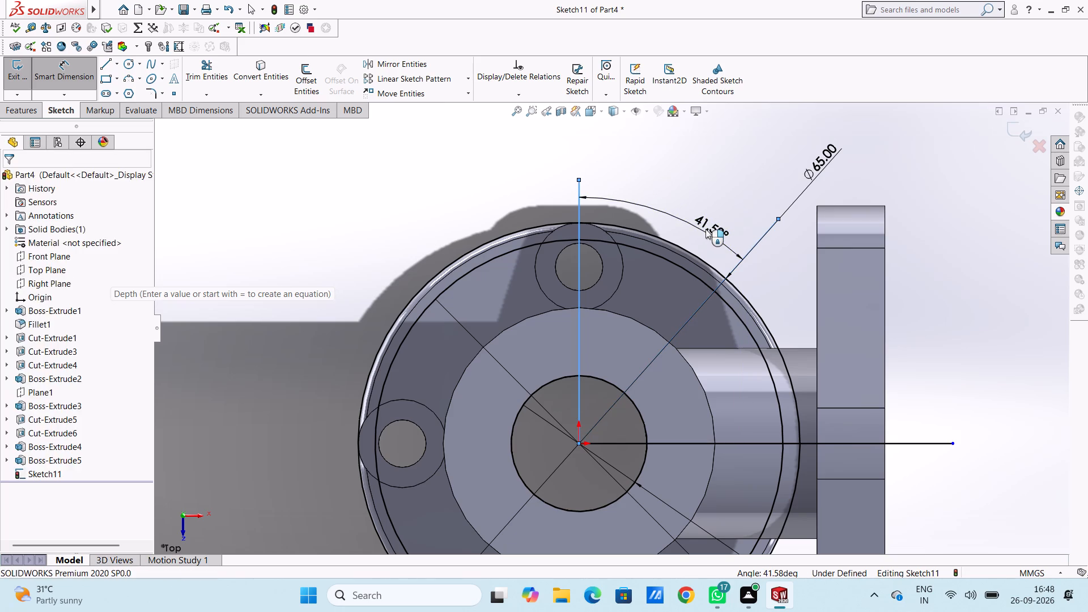
type("45")
key("Return")
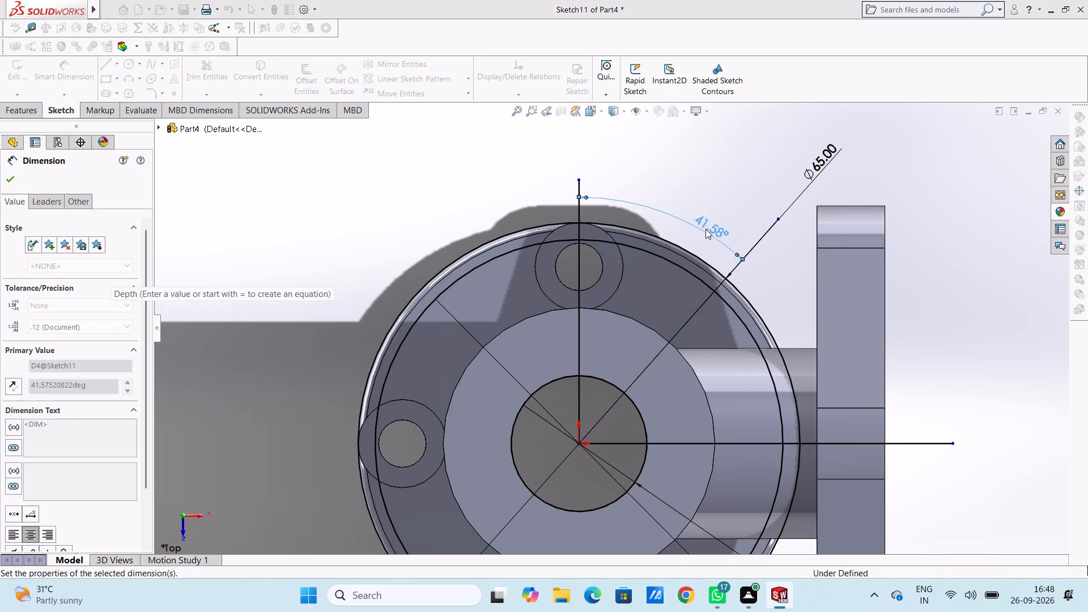
left_click(700, 199)
key("Escape")
key("Escape")
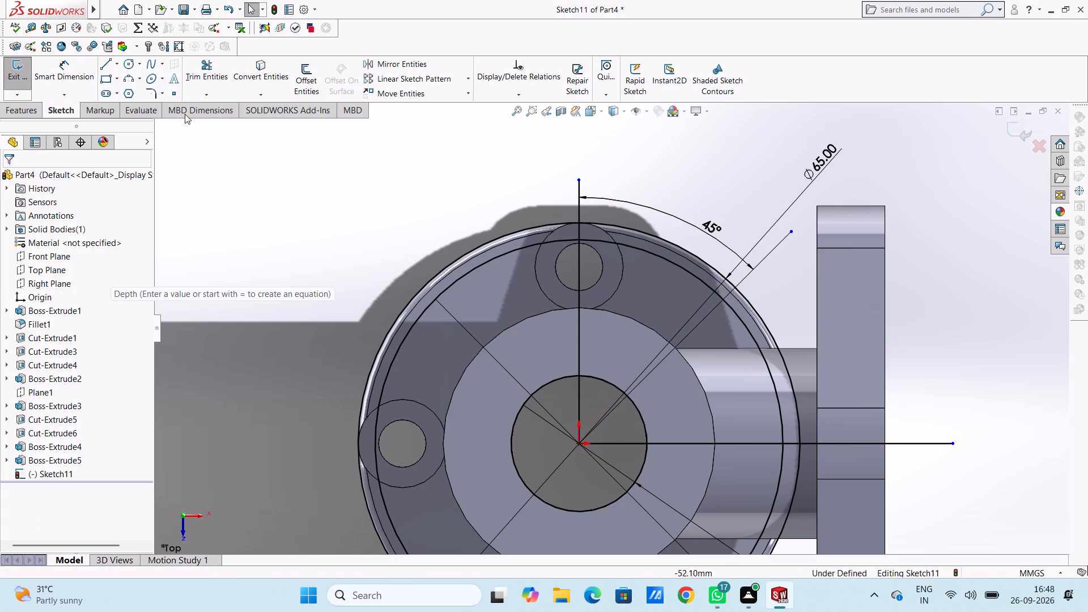
Sketch two concentric circles of radius 2.5 mm and 10 mm centred where the angled line crosses the 60 mm circle.
left_click(129, 66)
scroll(732, 311, "down", 2)
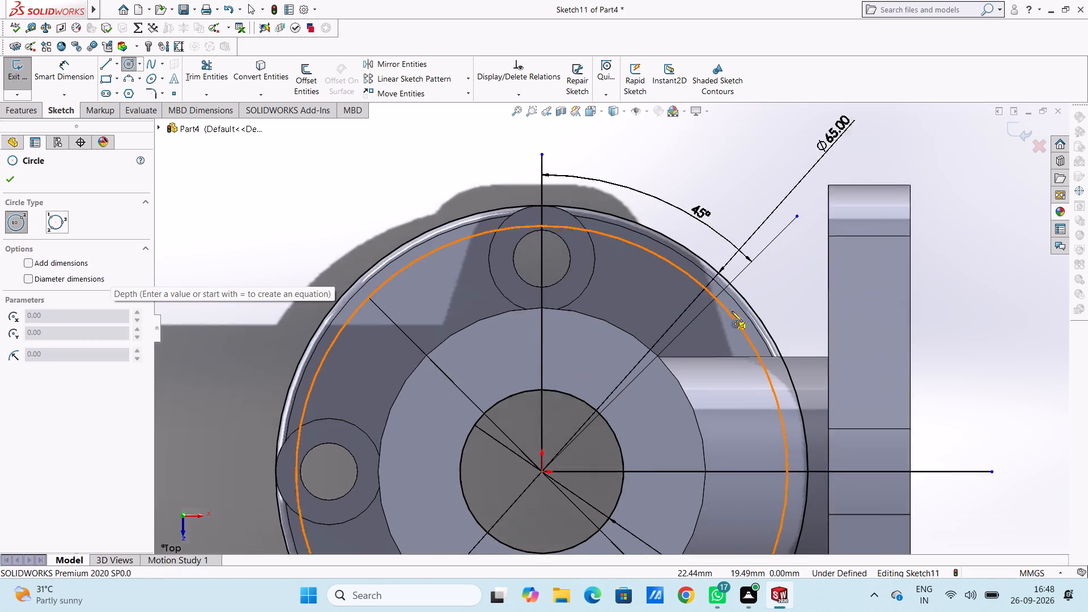
scroll(732, 311, "down", 3)
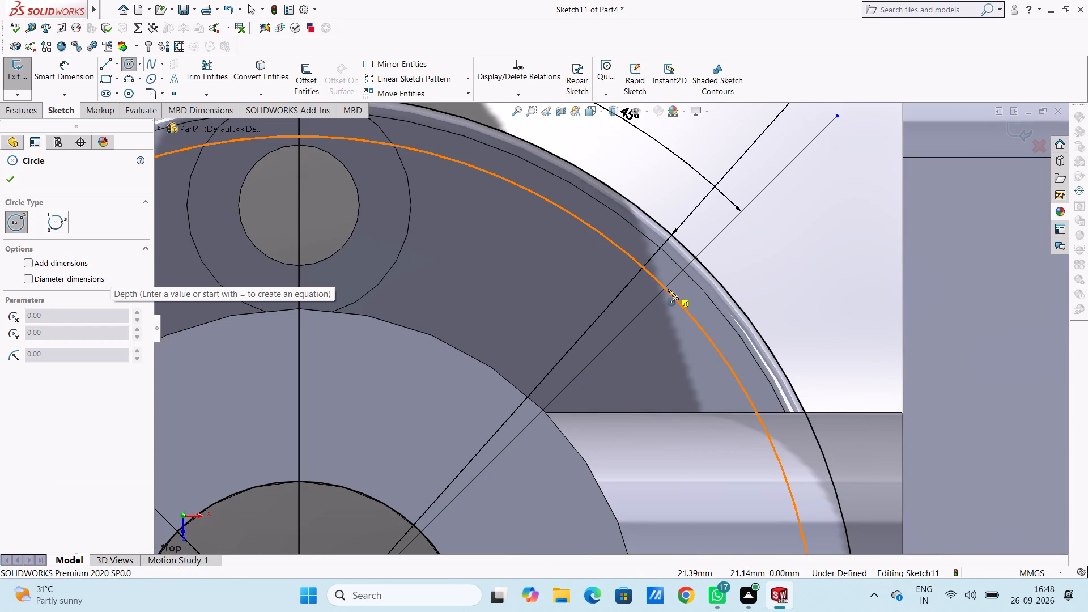
left_click(665, 287)
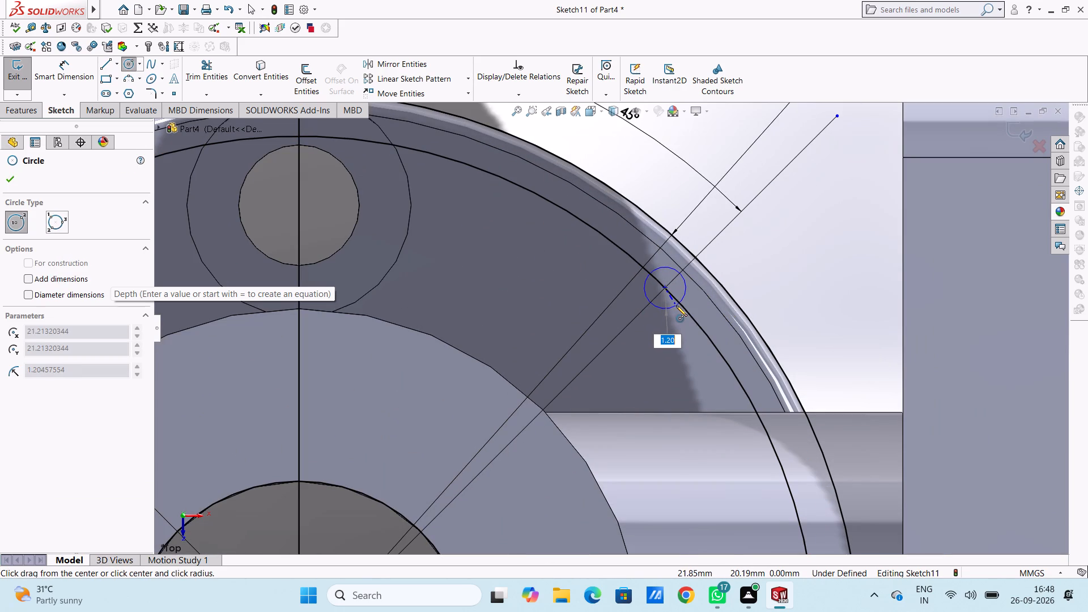
type("2.5")
key("Return")
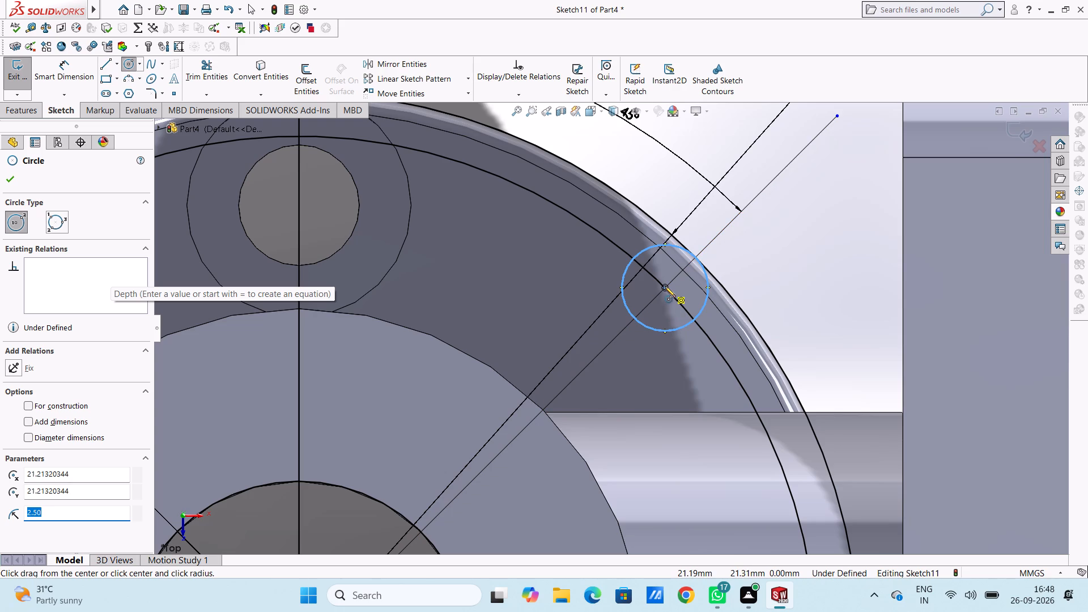
left_click(665, 286)
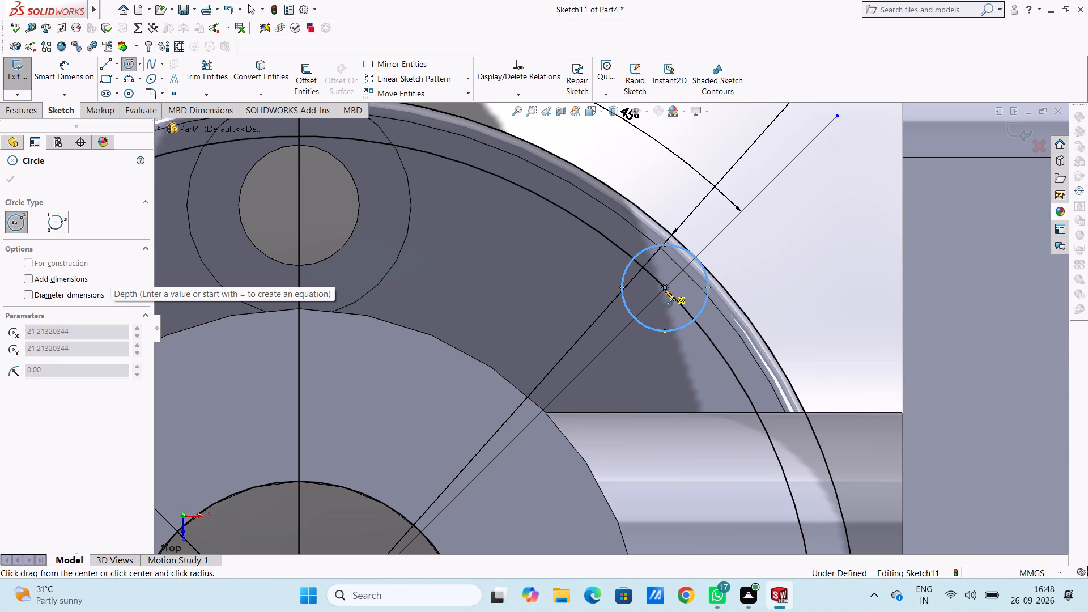
type("10")
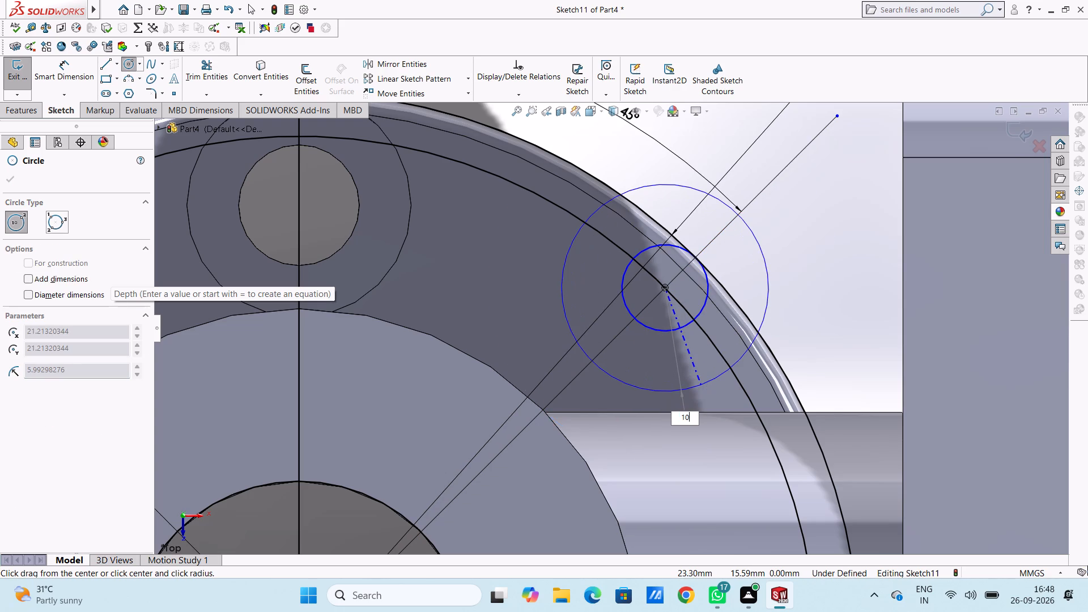
key("Return")
scroll(701, 385, "up", 11)
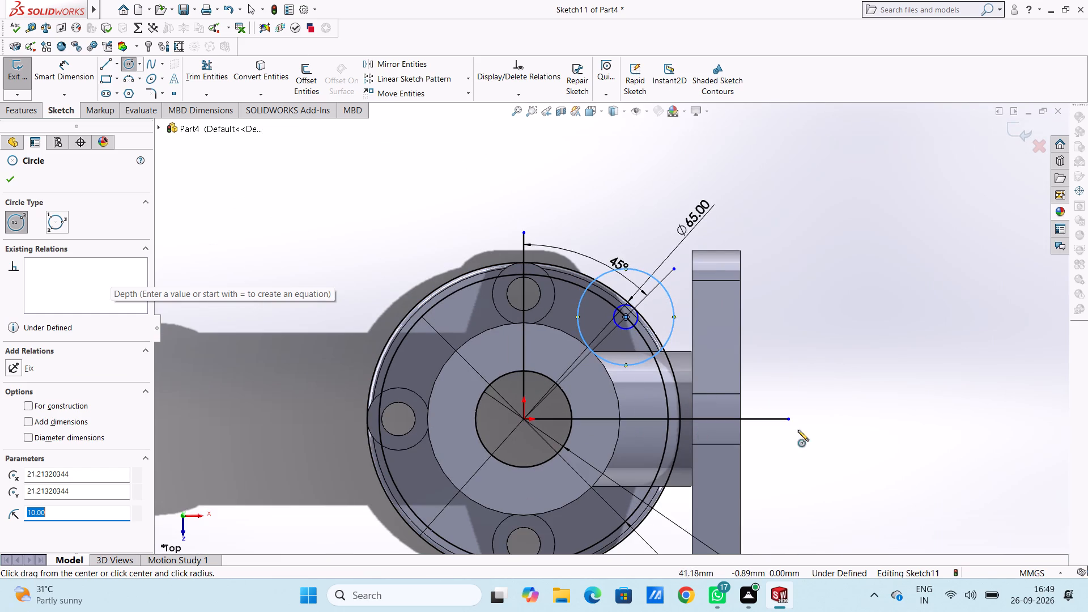
key("Escape")
key("Escape")
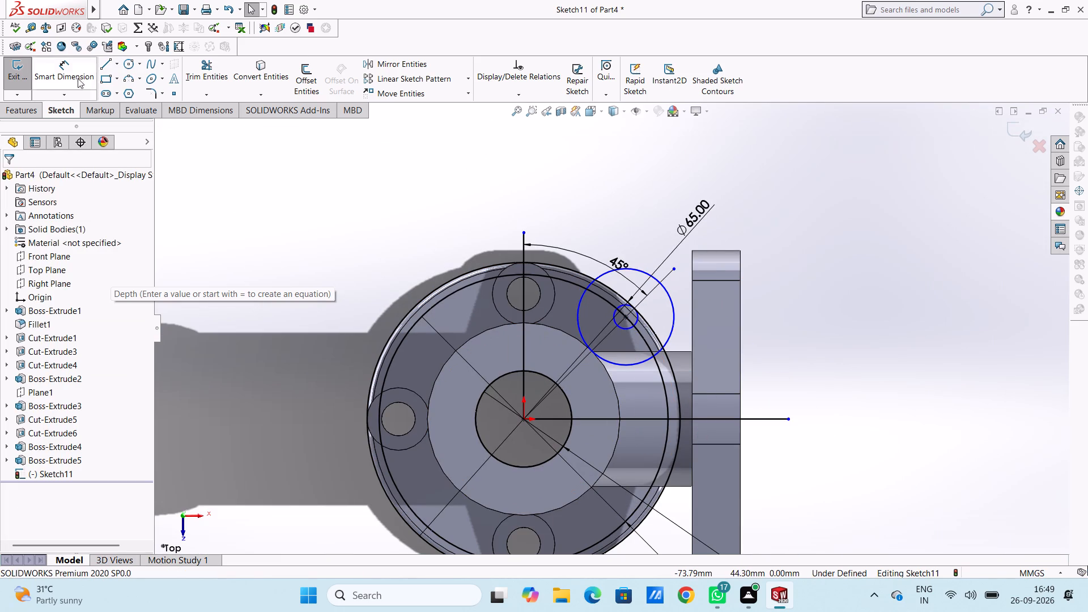
Dimension the diameter of the smaller circle on the angled line as 10 mm.
left_click(79, 70)
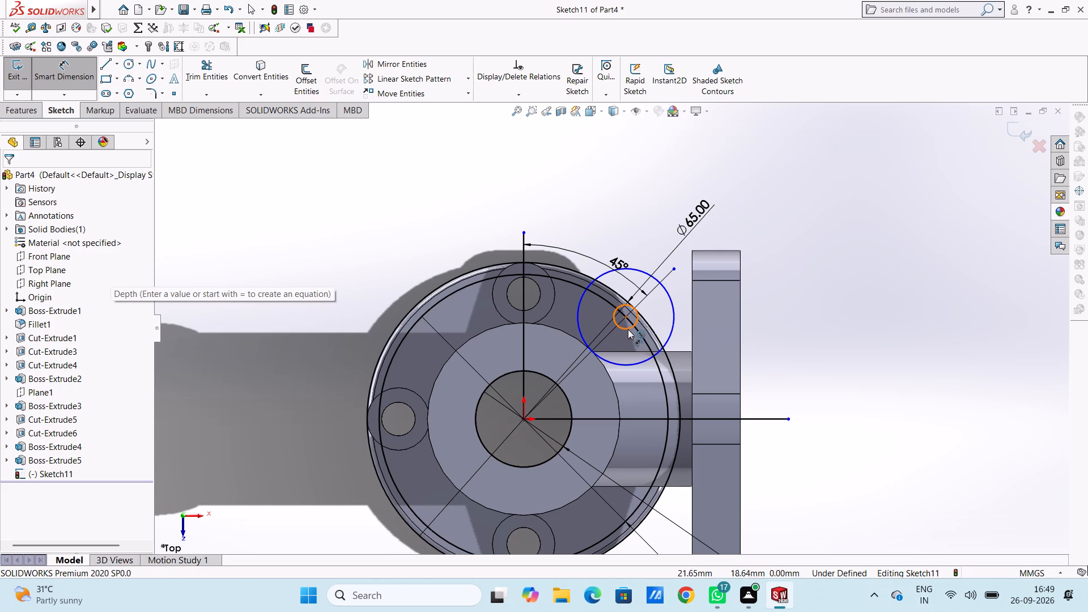
left_click(628, 329)
left_click(911, 451)
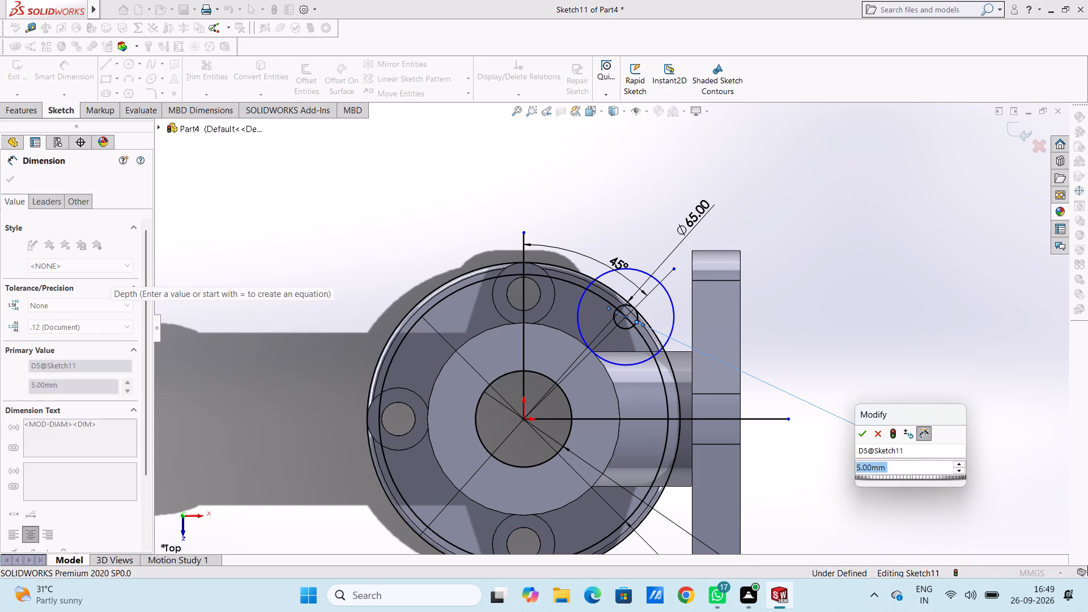
type("10")
key("Return")
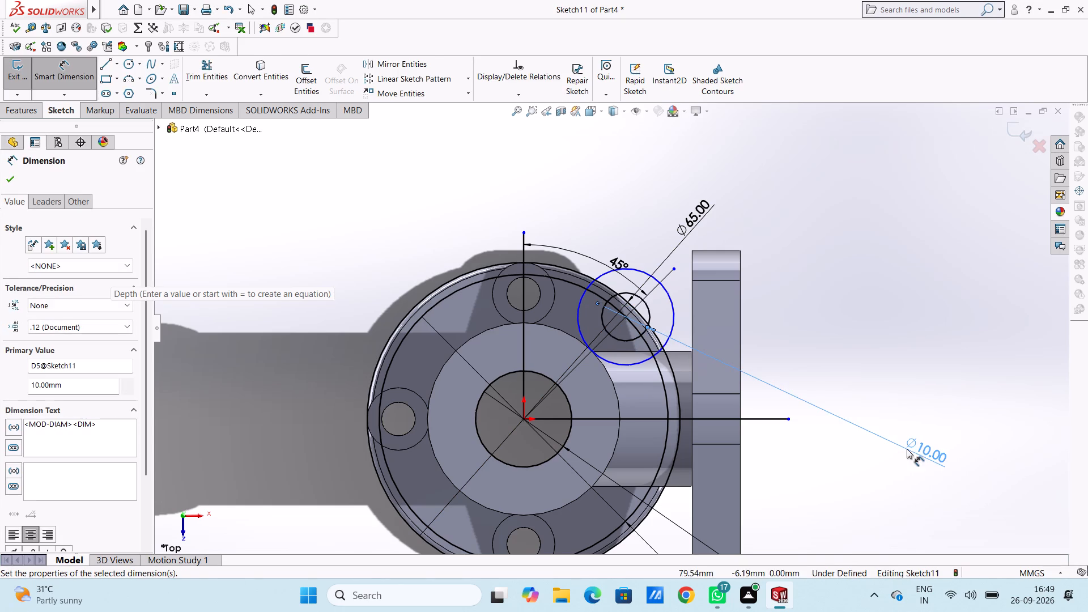
left_click(860, 356)
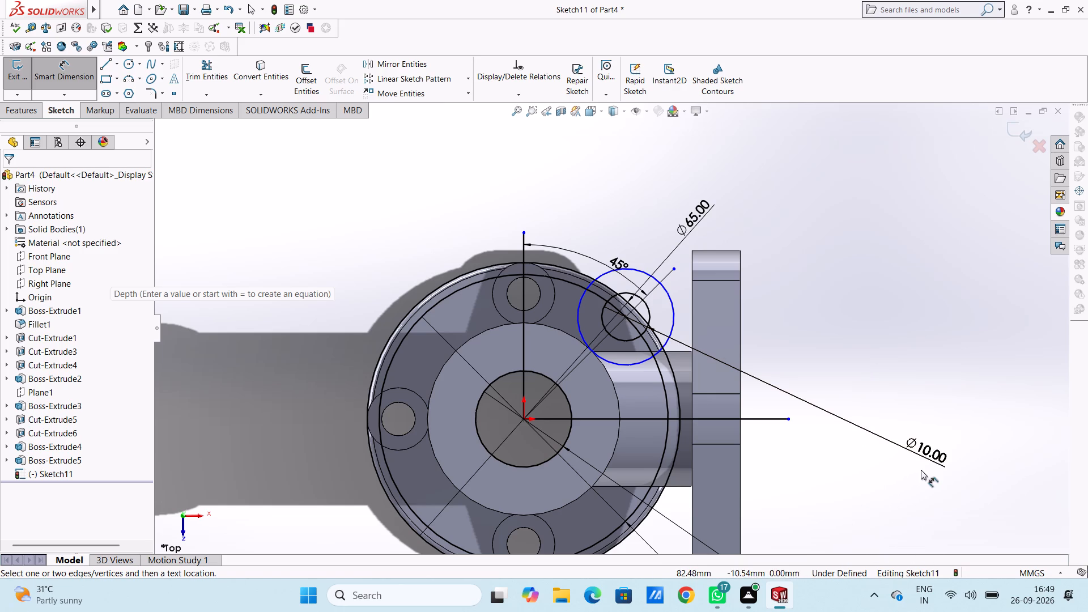
Set the diameter of the smaller circle on the angled line to 8 mm.
double_click(922, 444)
key("8")
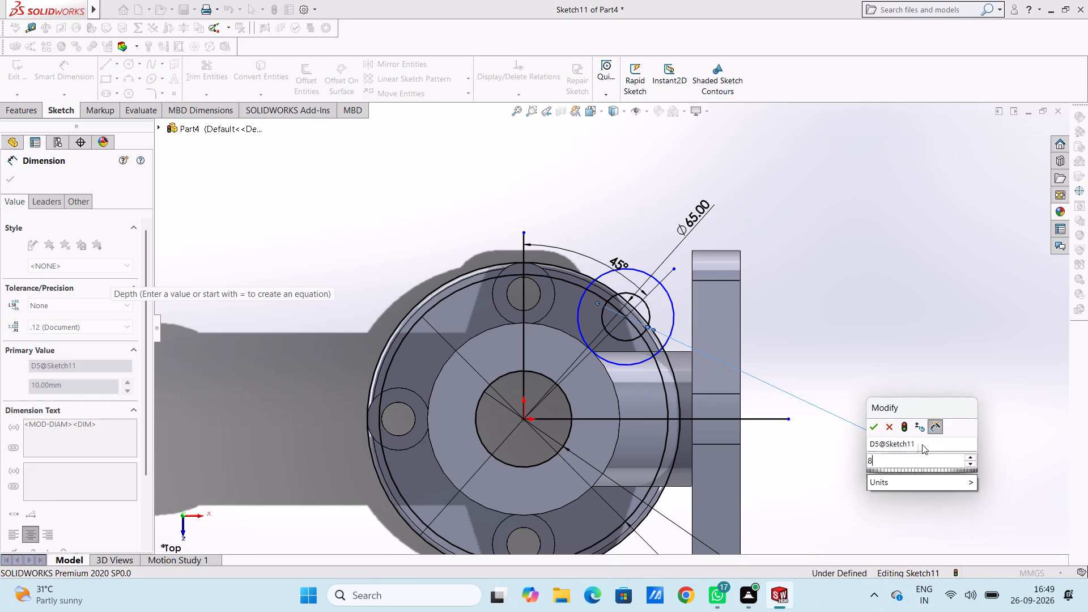
key("Return")
left_click(852, 368)
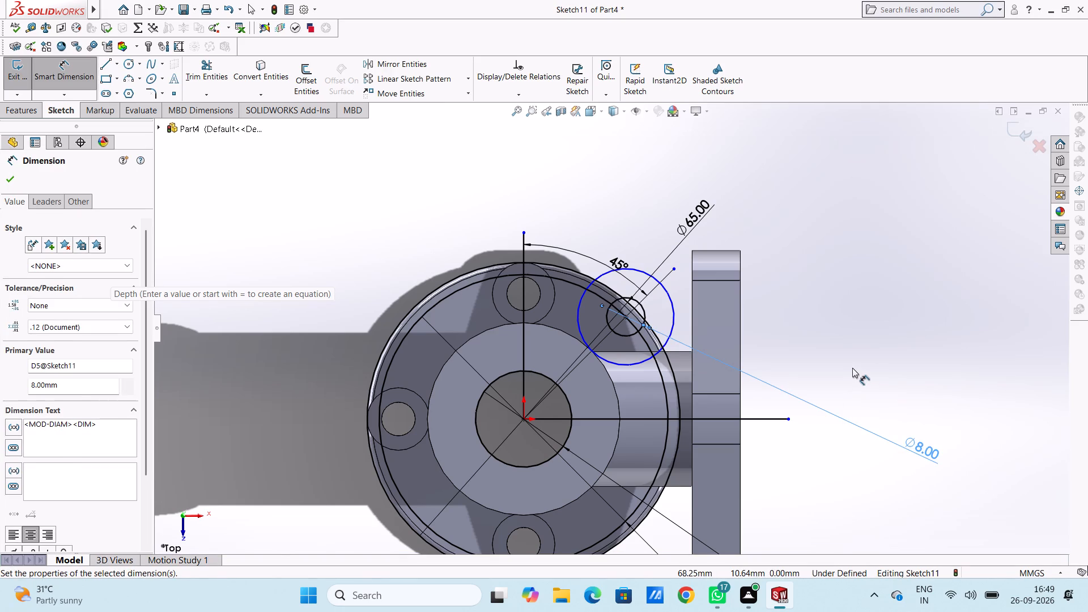
Dimension the diameter of the larger circle on the angled line as 20 mm.
left_click(674, 305)
left_click(900, 310)
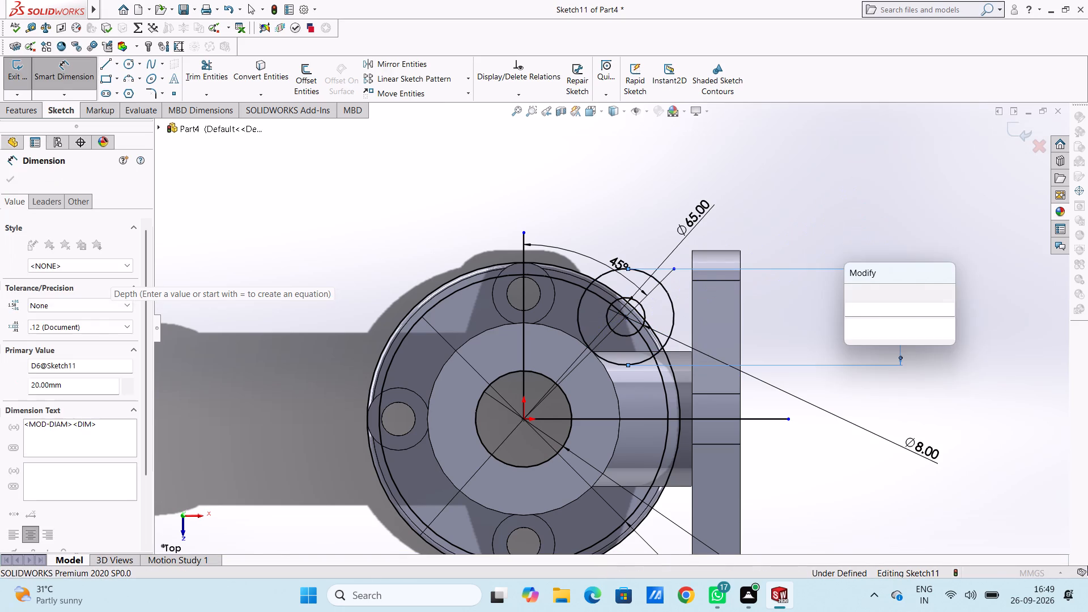
left_click(843, 290)
left_click(848, 292)
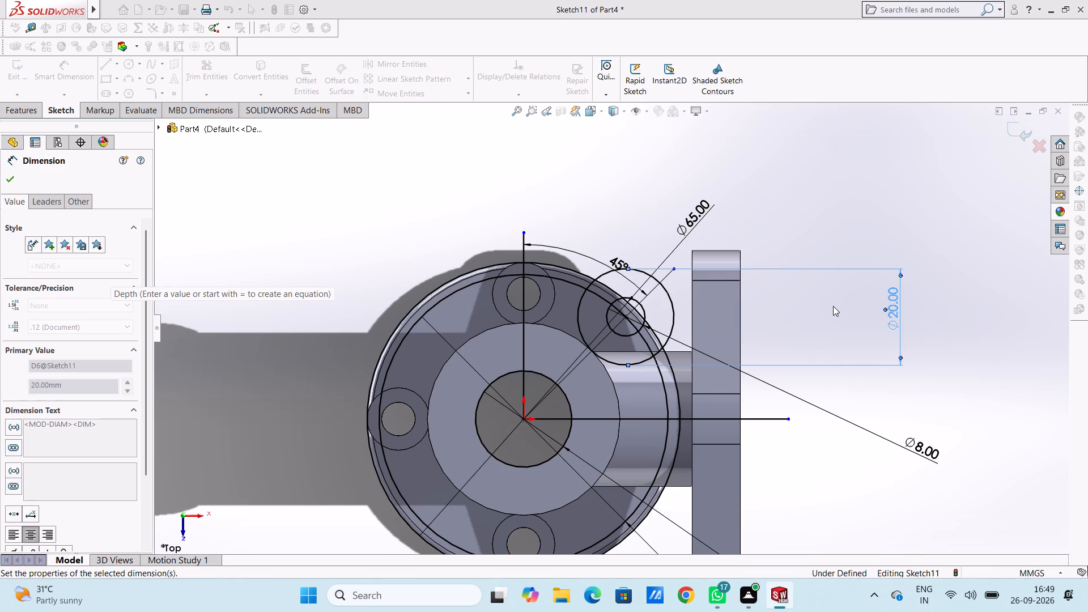
left_click(833, 306)
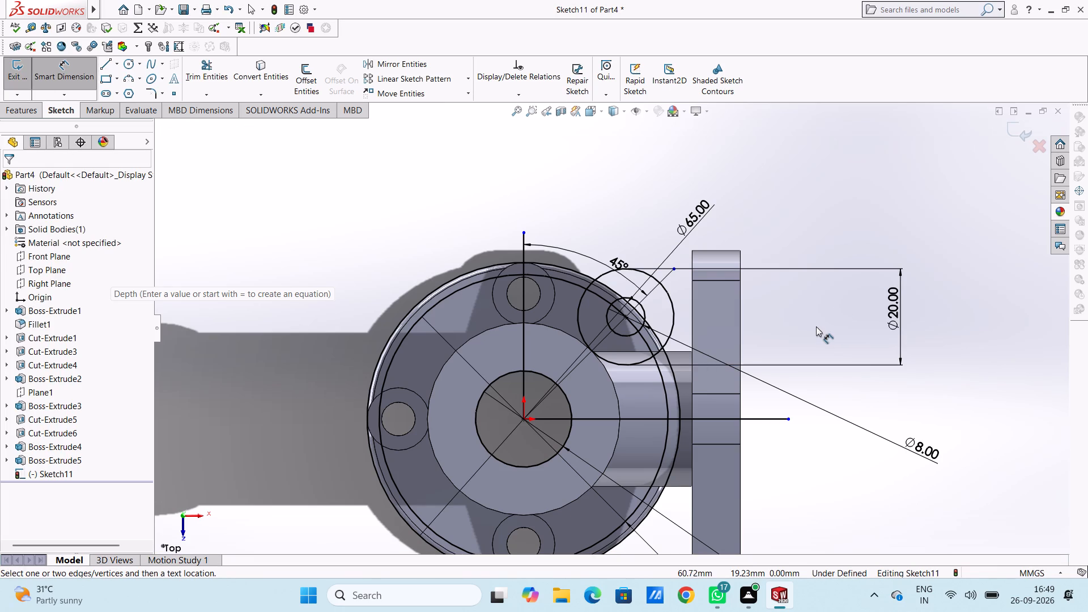
Delete the 60 mm circle centred on the origin, along with its associated dimension.
scroll(665, 356, "down", 4)
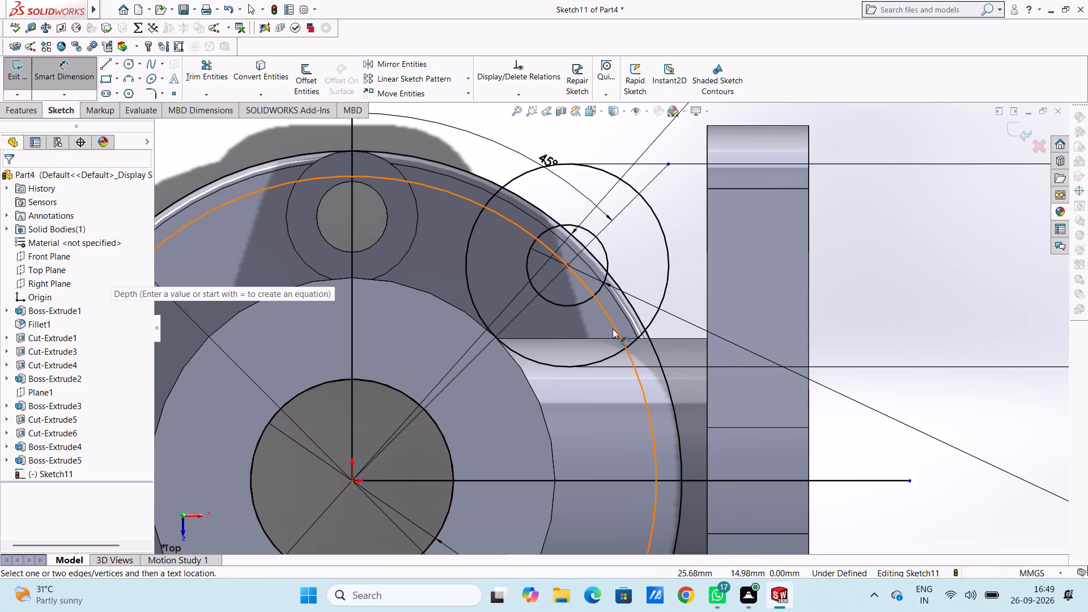
left_click(613, 329)
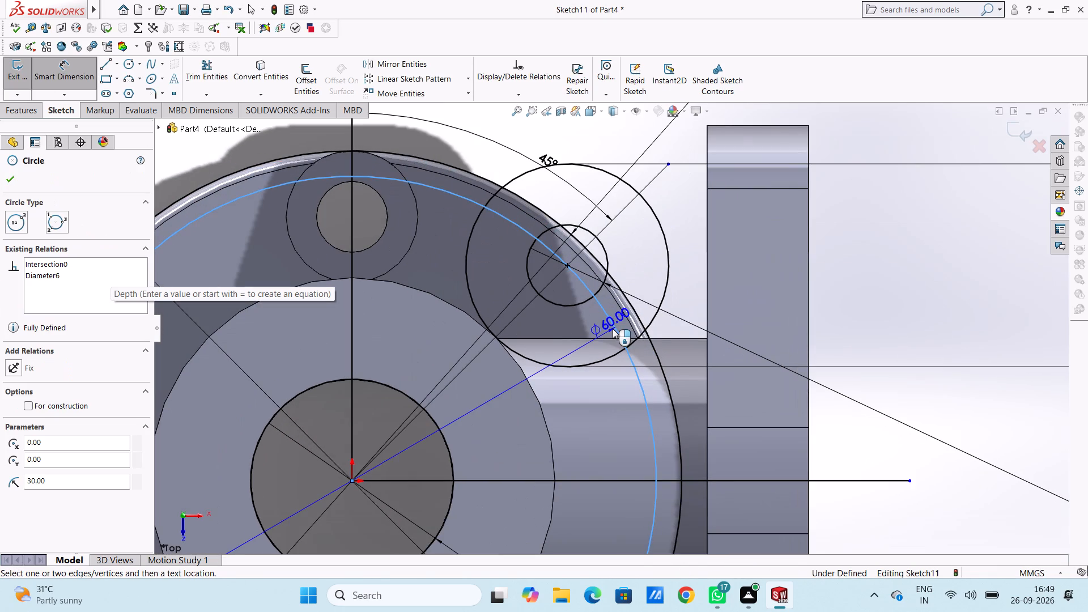
key("Delete")
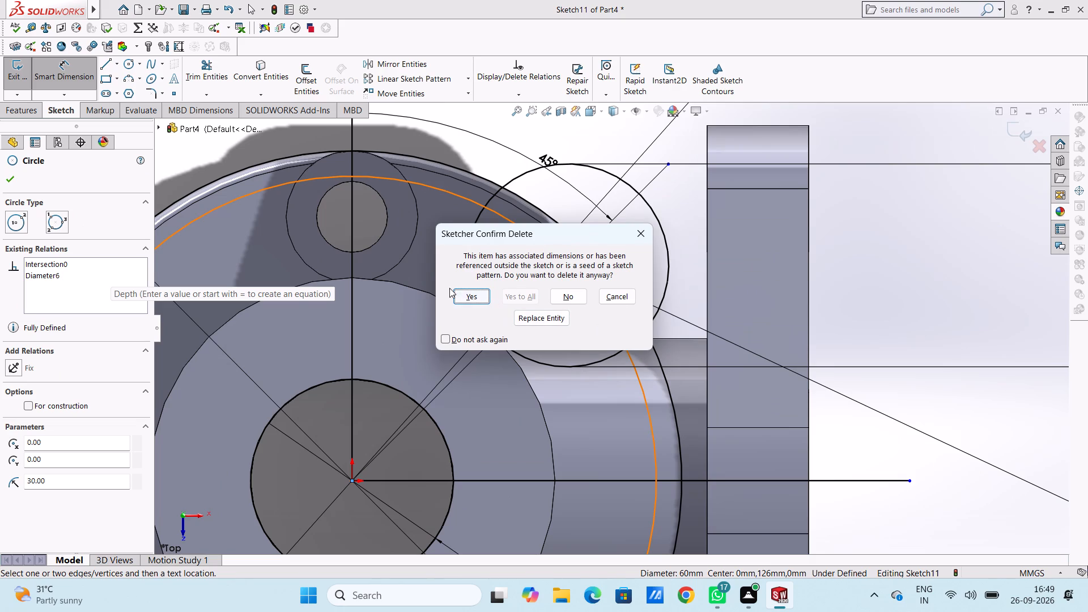
left_click(459, 298)
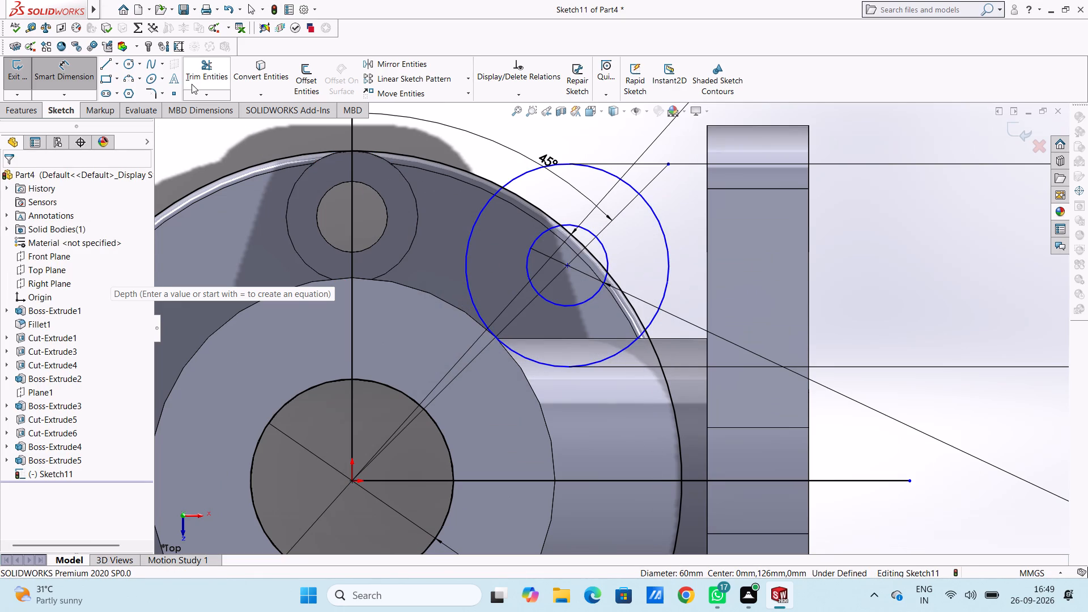
Trim away the part of the 20 mm circle inside the 65 mm circle, and the 65 mm circle's arc inside the 20 mm circle.
left_click(202, 67)
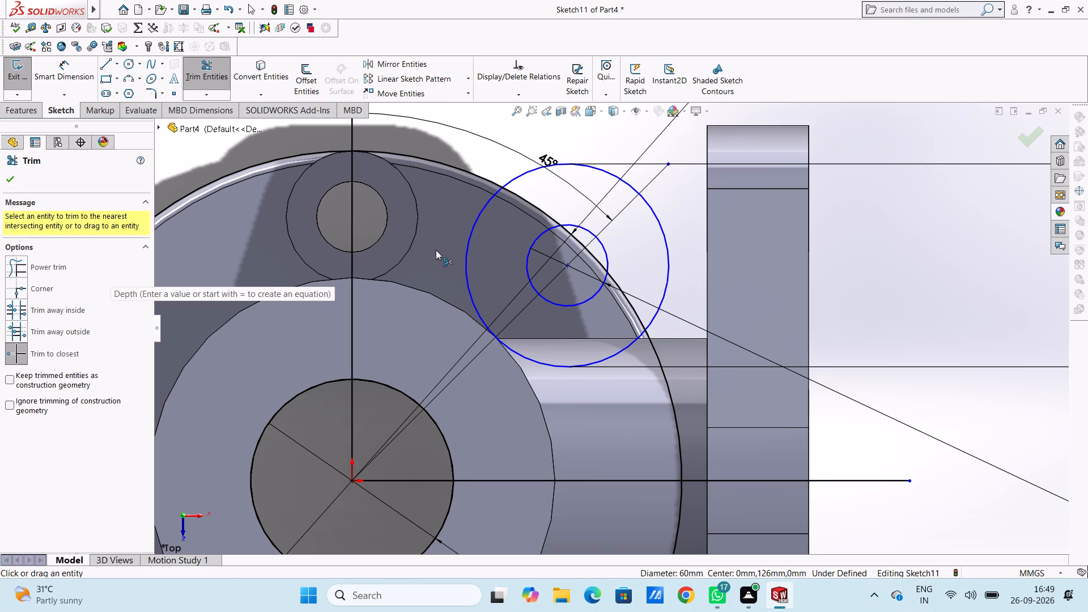
left_click(466, 270)
left_click(518, 353)
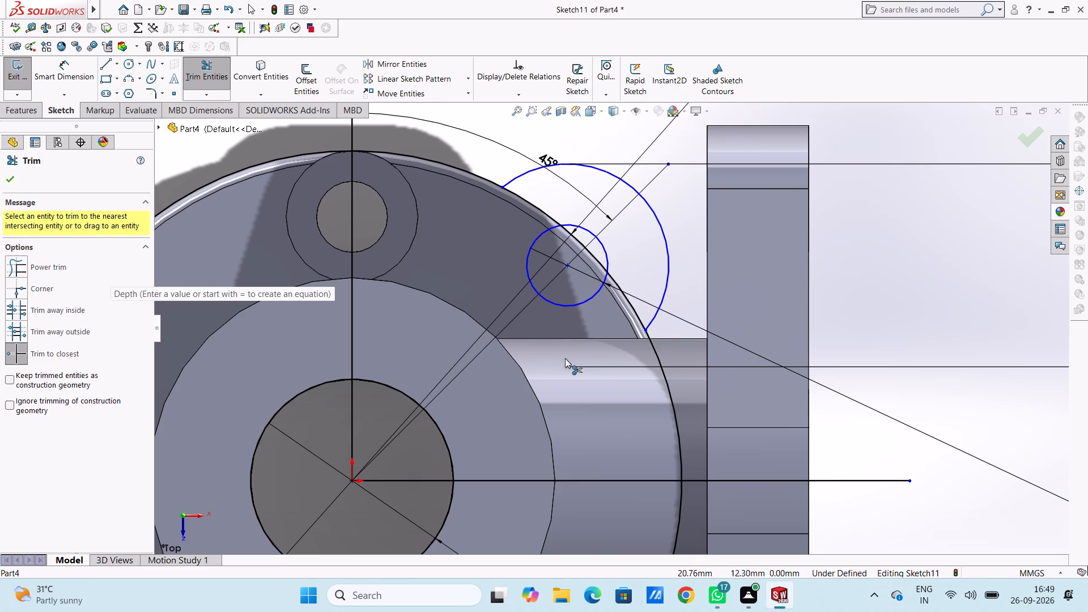
left_click(628, 307)
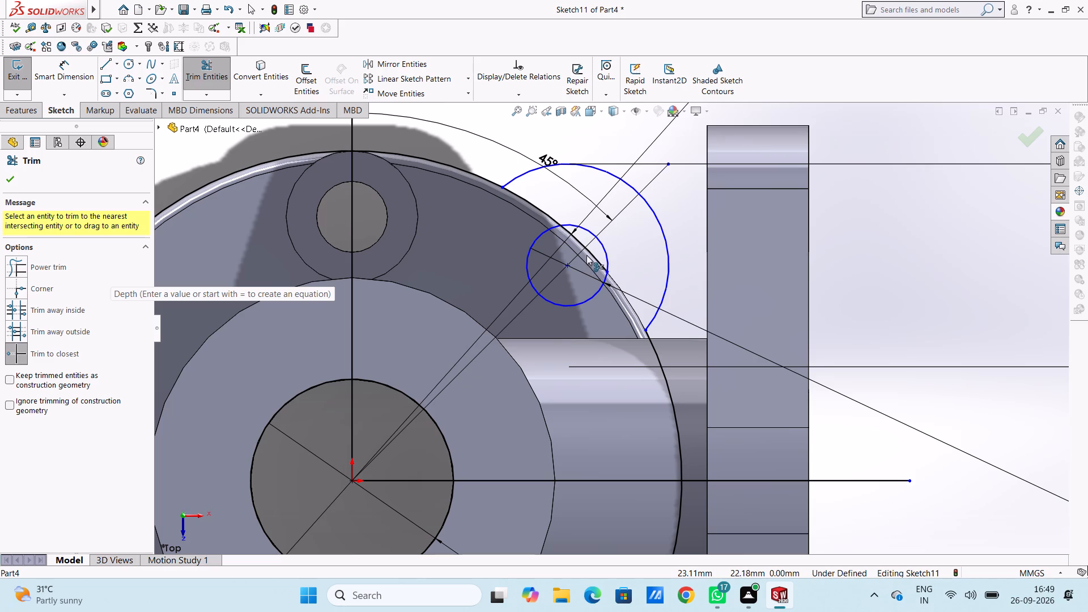
left_click(586, 250)
left_click(580, 244)
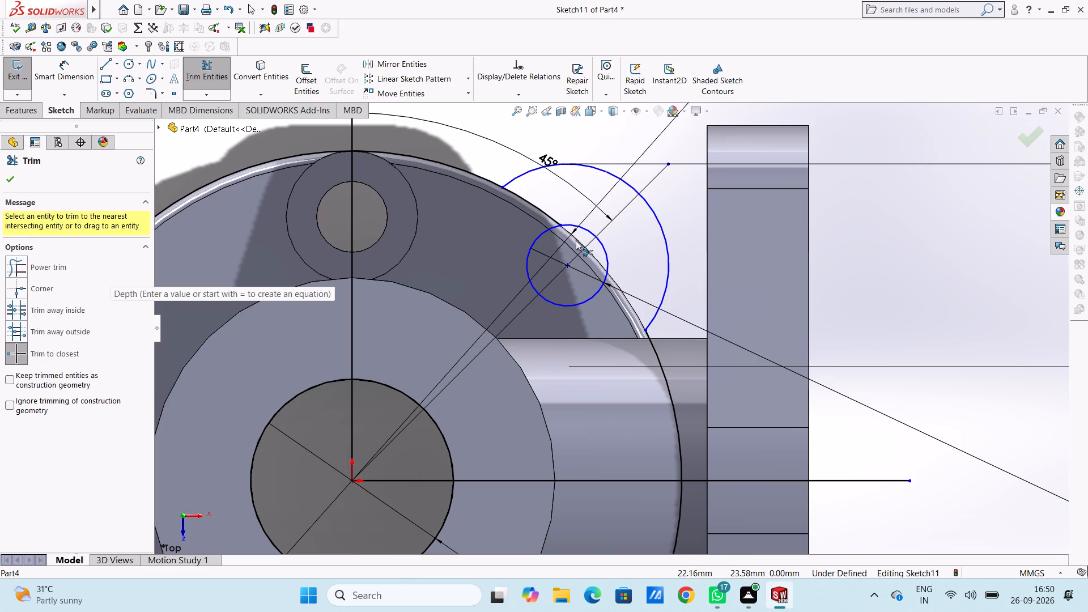
left_click(546, 215)
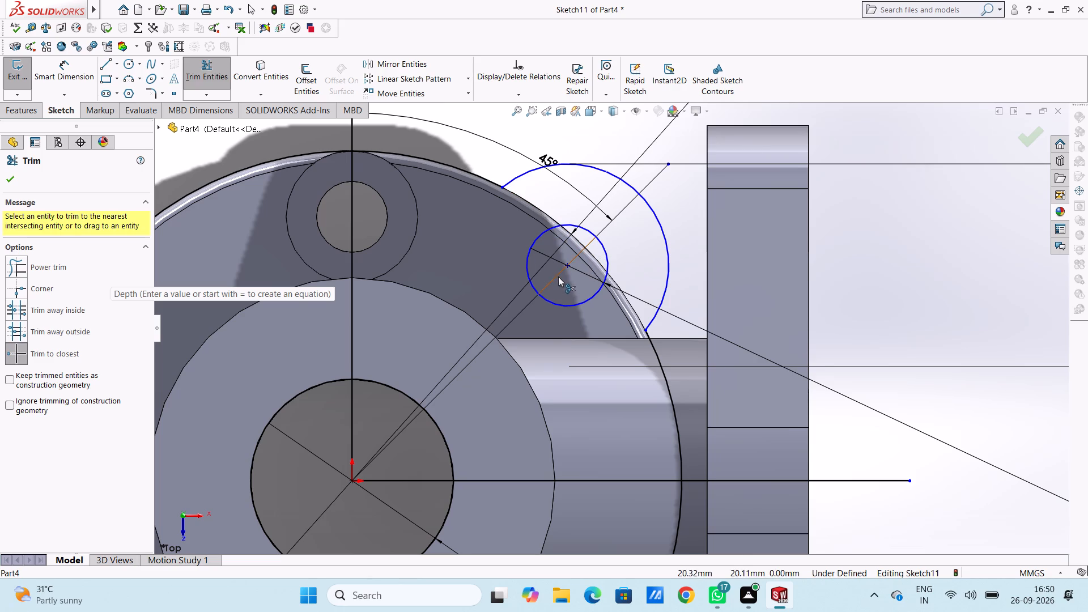
Trim away the horizontal and vertical reference lines, and the angled line everywhere outside the central bore circle.
left_click(558, 277)
left_click(604, 229)
left_click(647, 182)
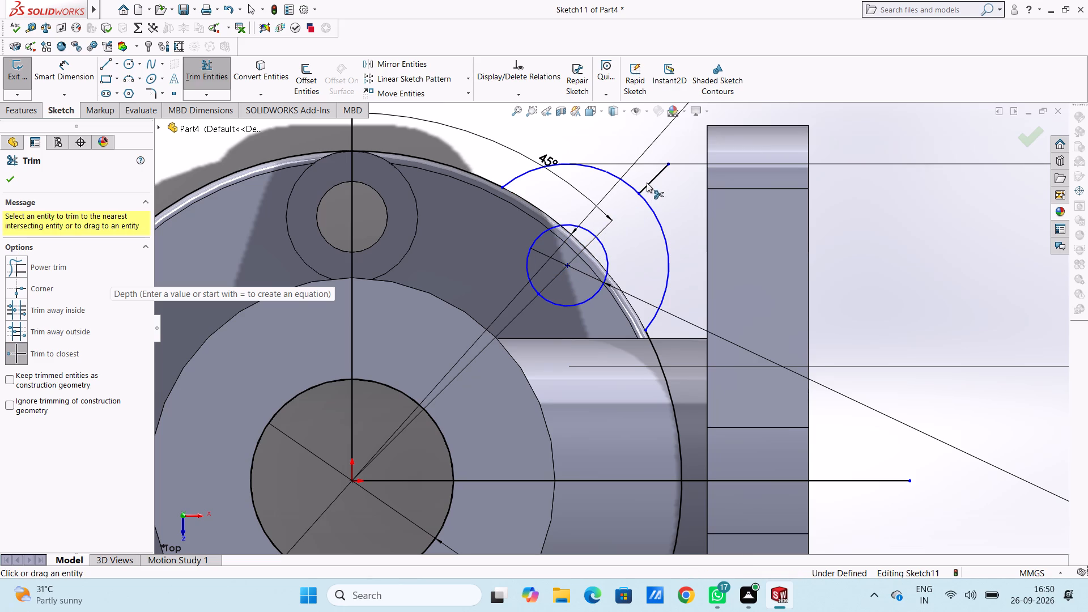
left_click(647, 184)
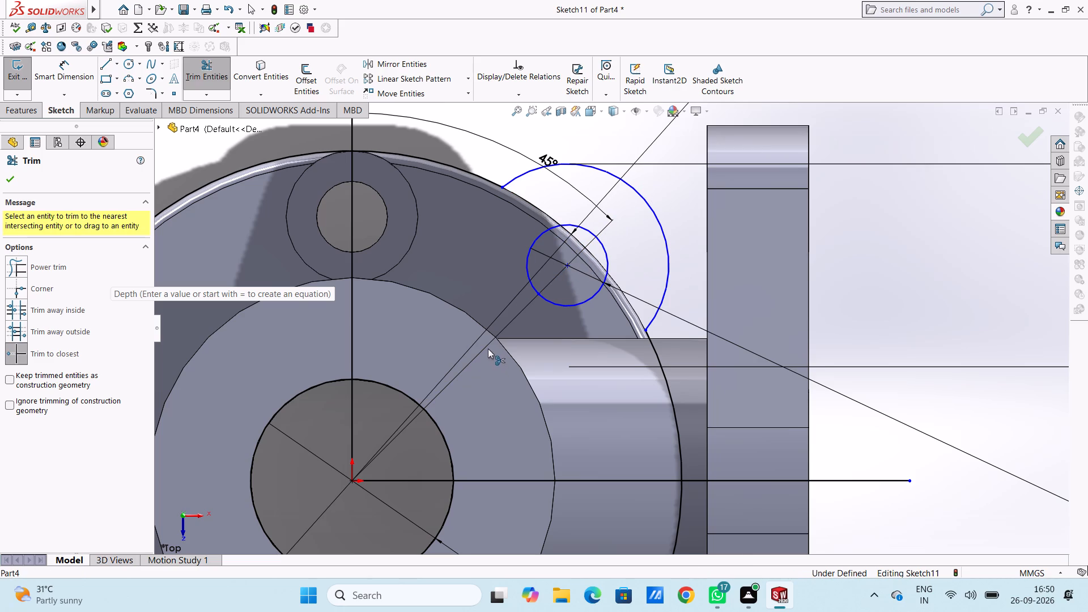
left_click(488, 348)
left_click(487, 348)
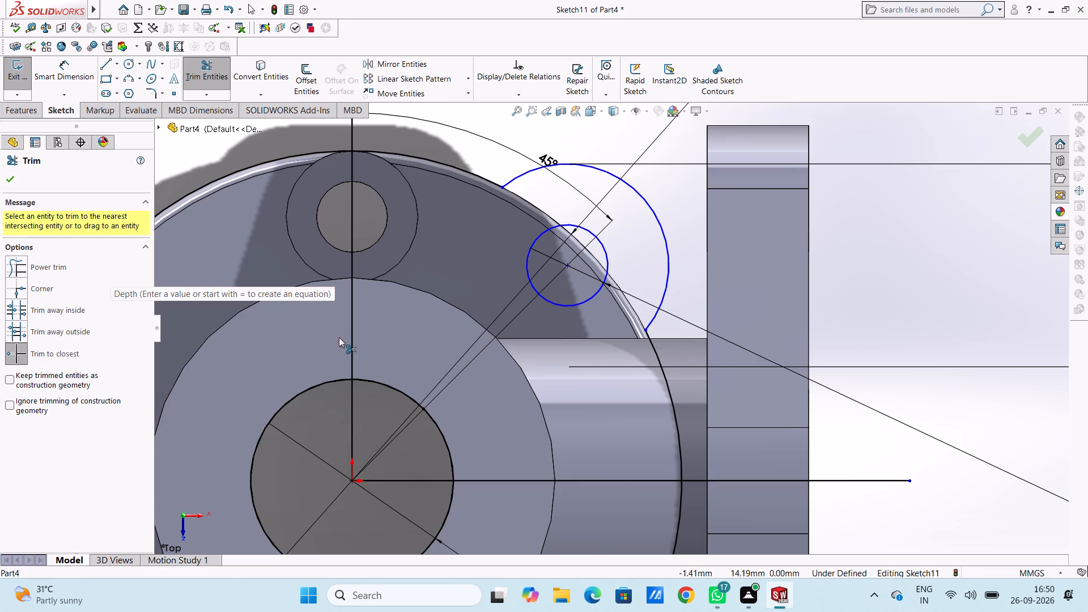
left_click(350, 345)
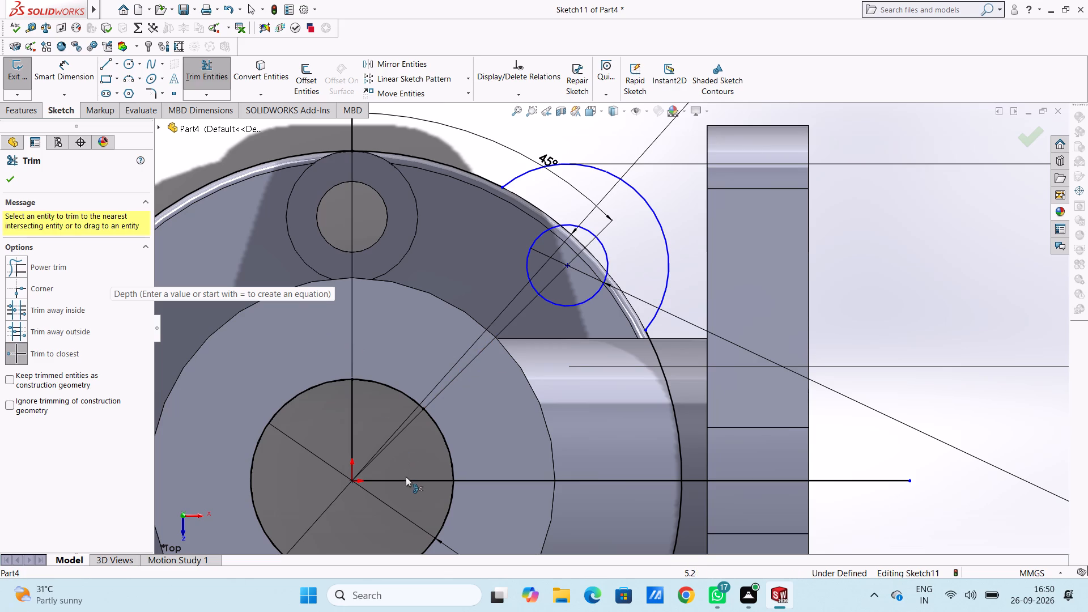
left_click(407, 478)
double_click(351, 421)
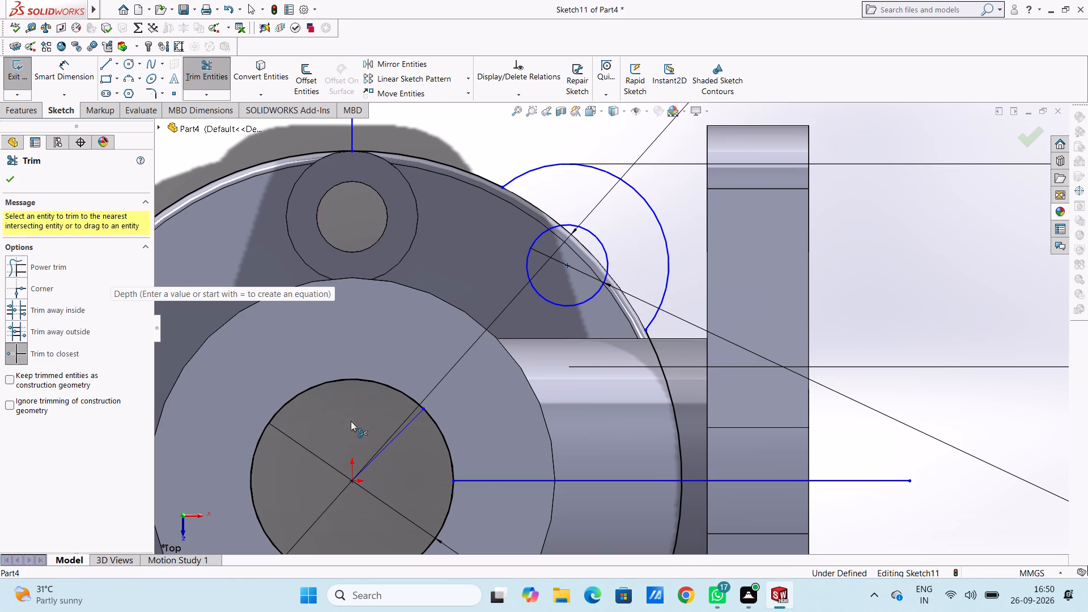
left_click(481, 483)
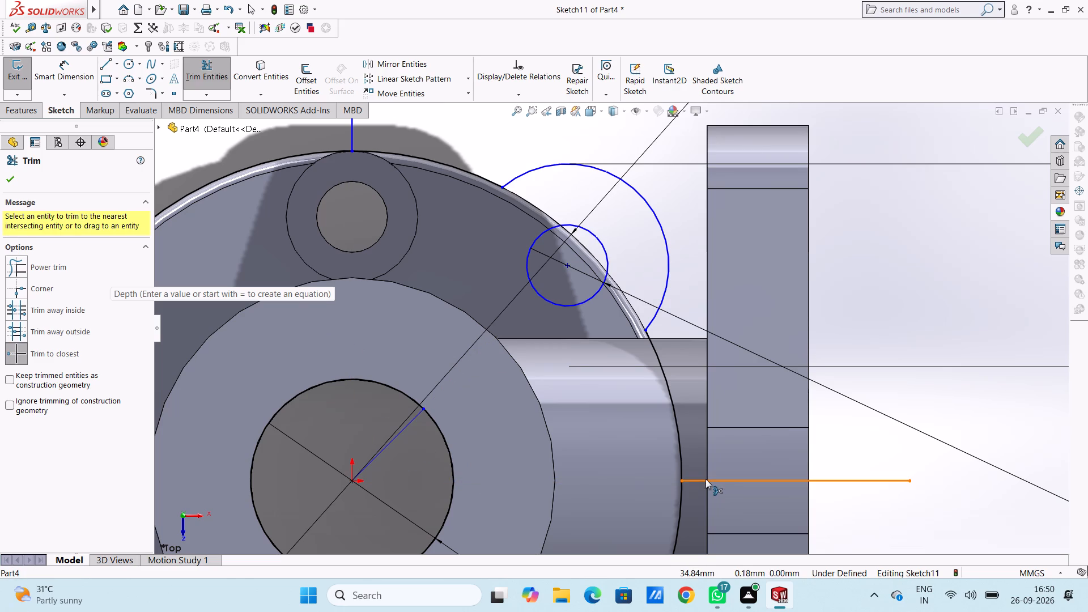
left_click(705, 478)
scroll(413, 235, "up", 3)
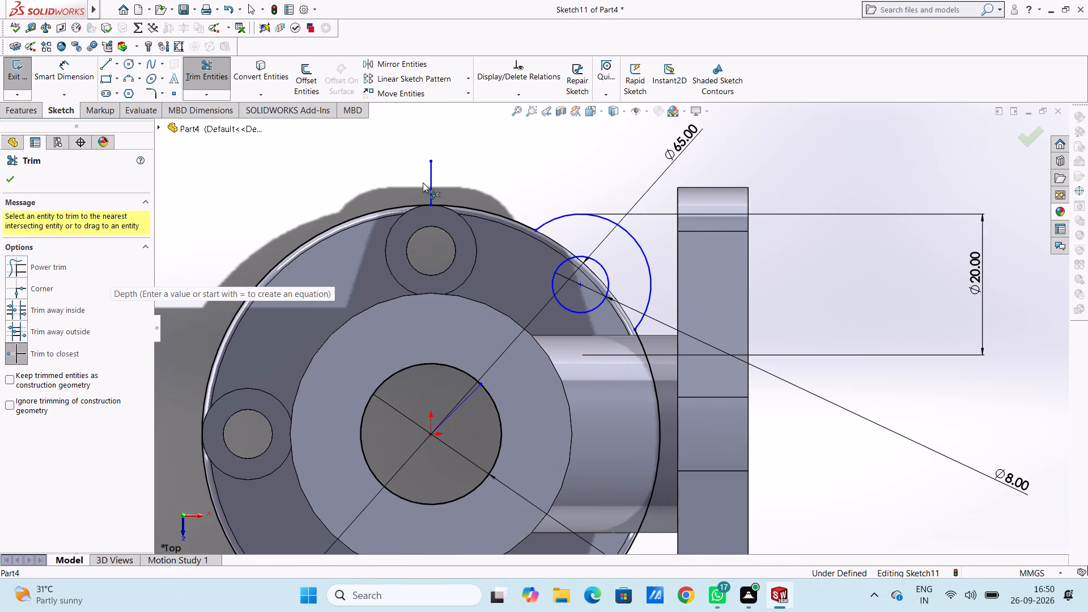
left_click(430, 180)
key("Escape")
key("Escape")
key("Escape")
Circular-pattern the 20 mm ear arc and its 8 mm circle about the origin, with 4 equally spaced instances over 360°.
scroll(430, 180, "up", 3)
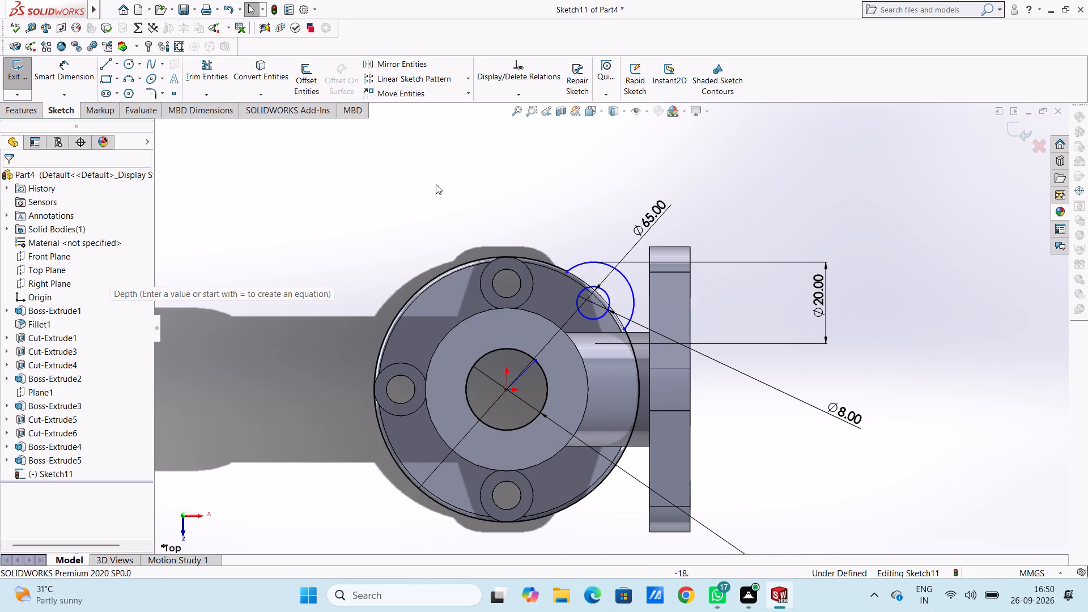
left_click(579, 291)
left_click(581, 264, "ctrl")
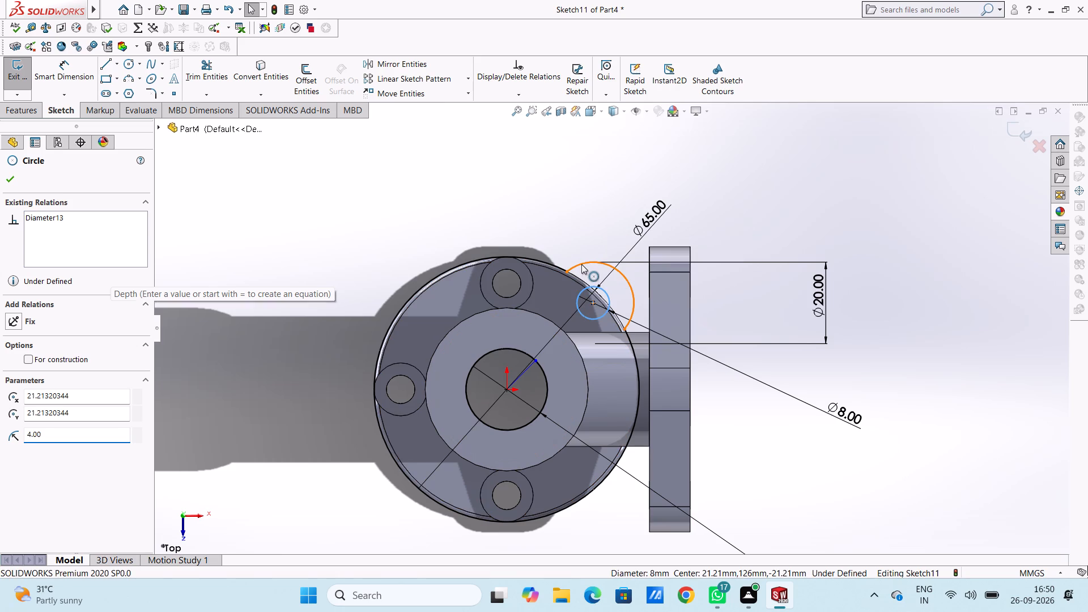
left_click(469, 78)
left_click(466, 107)
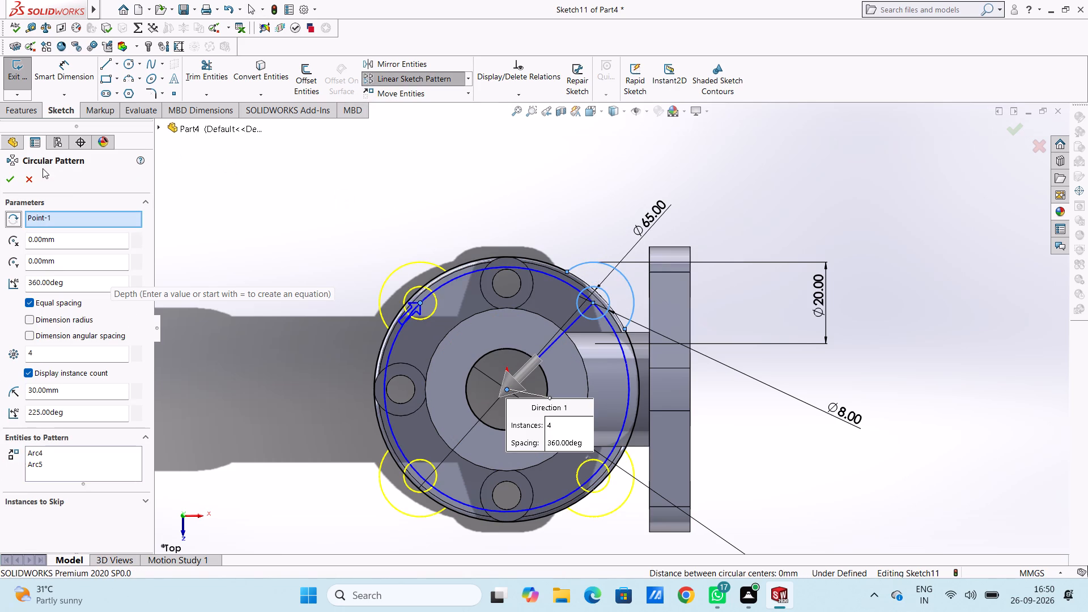
left_click(12, 178)
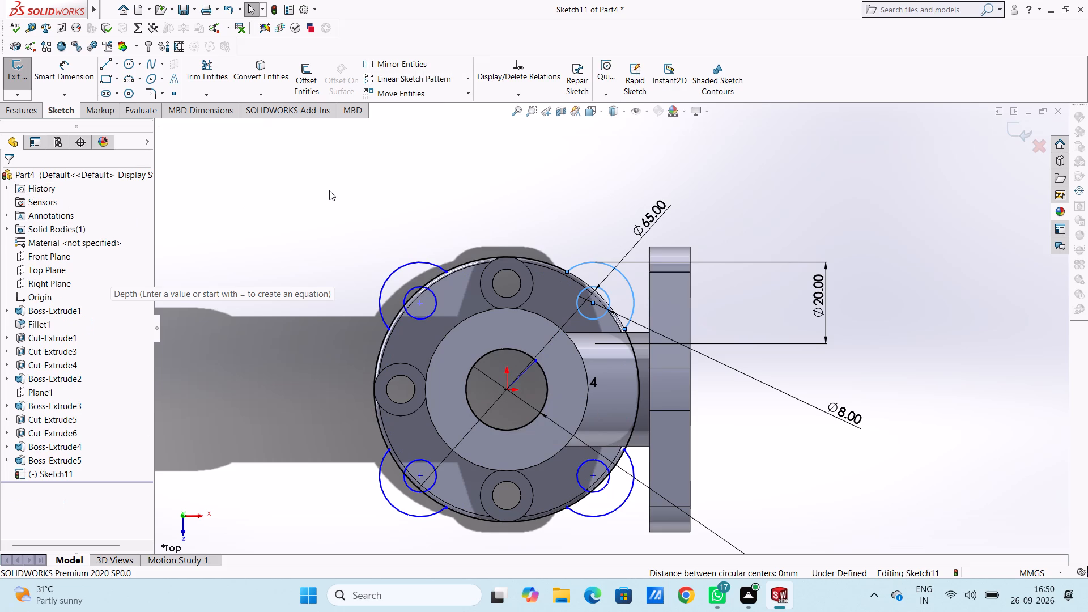
Trim away the 65 mm circle's arc segments that lie inside the three patterned ears and their hole circles.
left_click(224, 79)
scroll(495, 310, "down", 2)
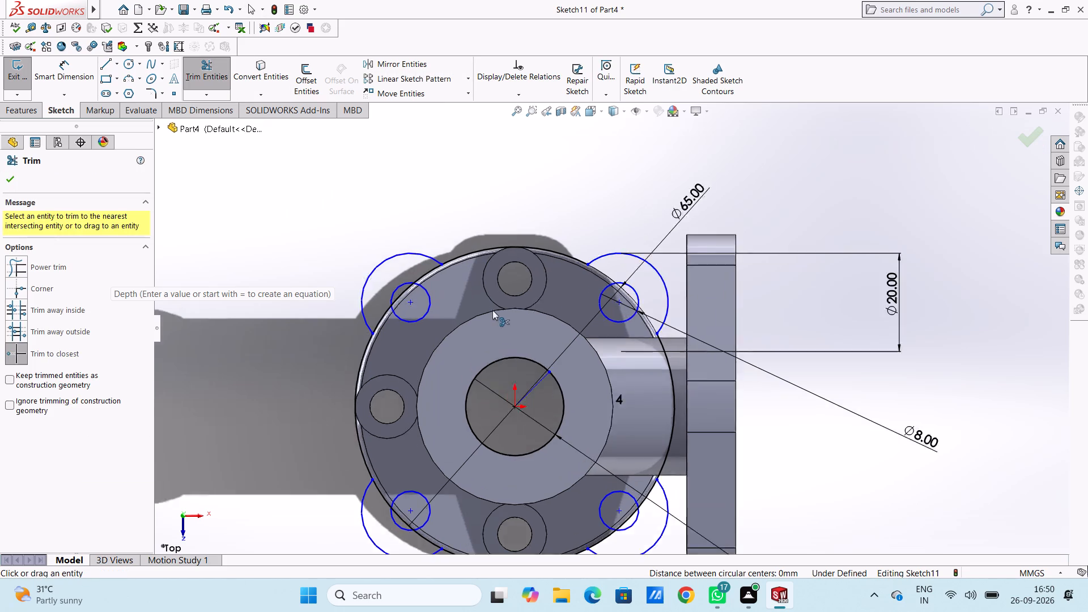
scroll(492, 310, "down", 4)
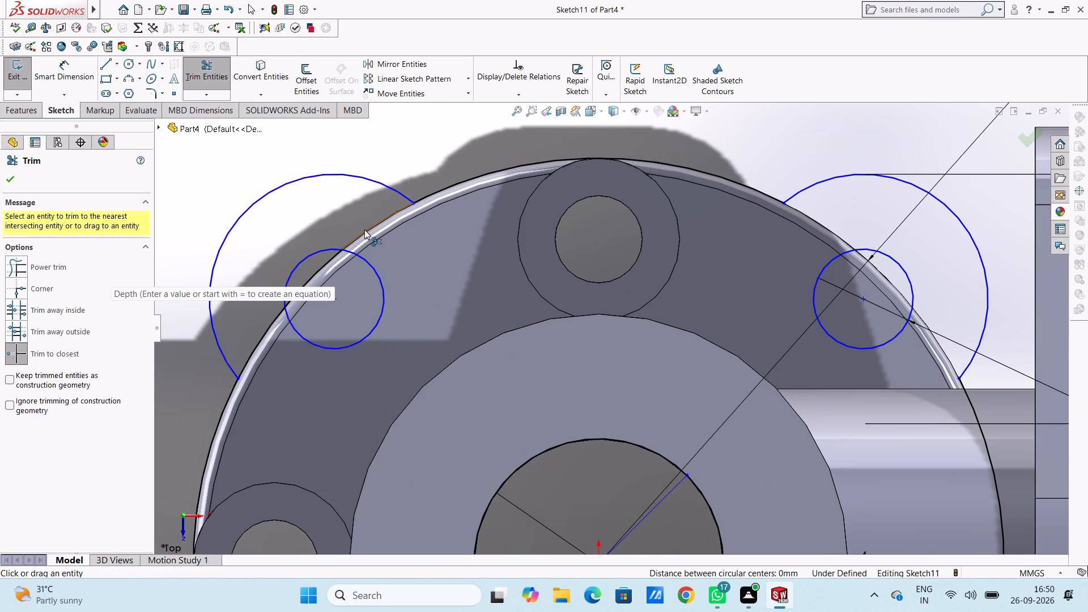
left_click(364, 229)
left_click(322, 266)
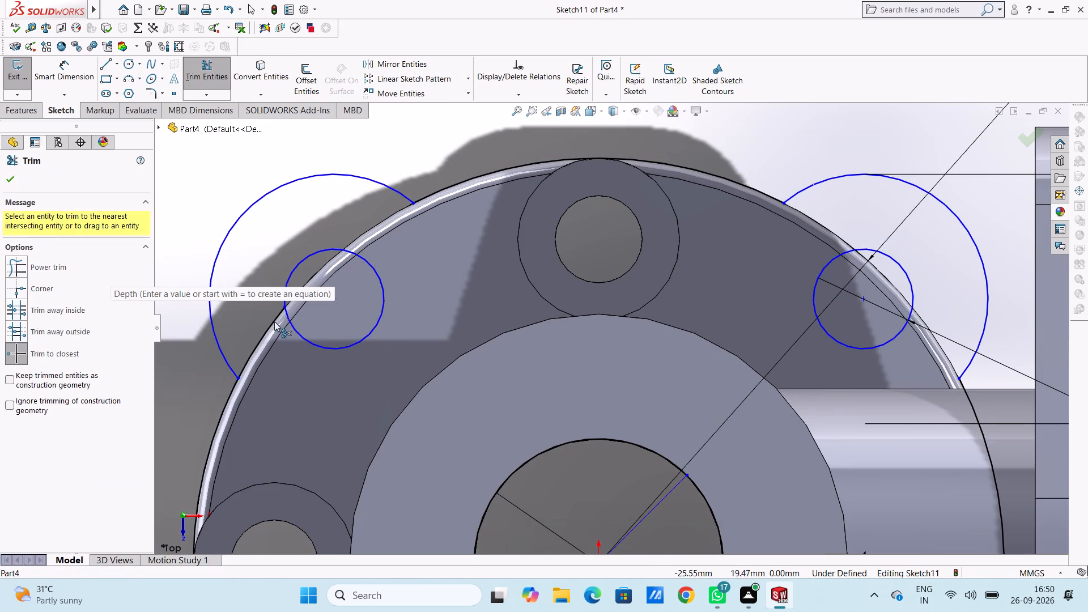
left_click(265, 331)
scroll(265, 331, "up", 6)
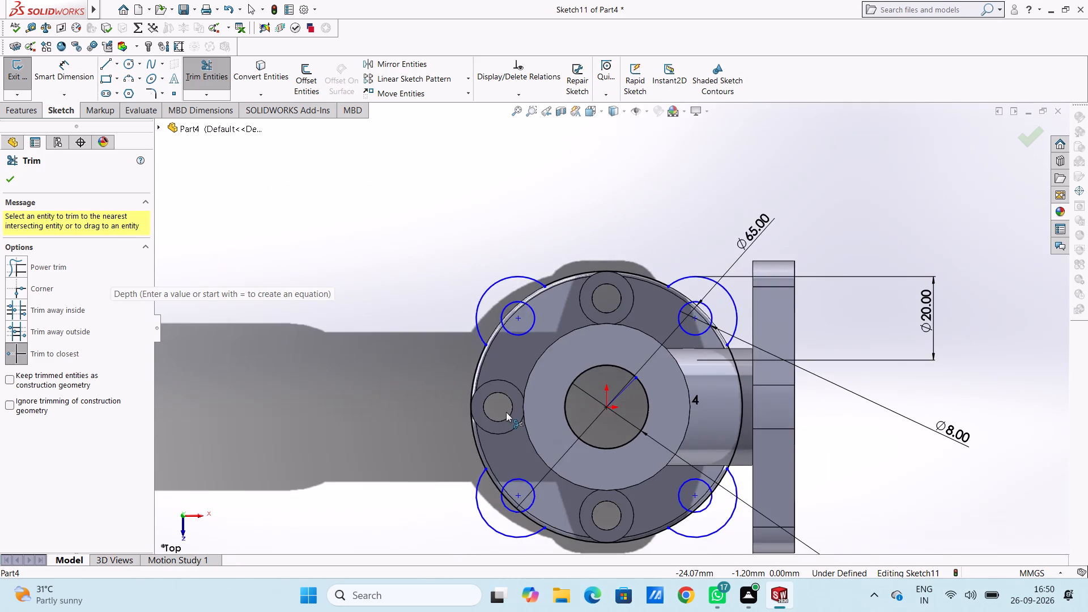
scroll(506, 412, "up", 3)
scroll(554, 440, "down", 4)
scroll(614, 417, "down", 10)
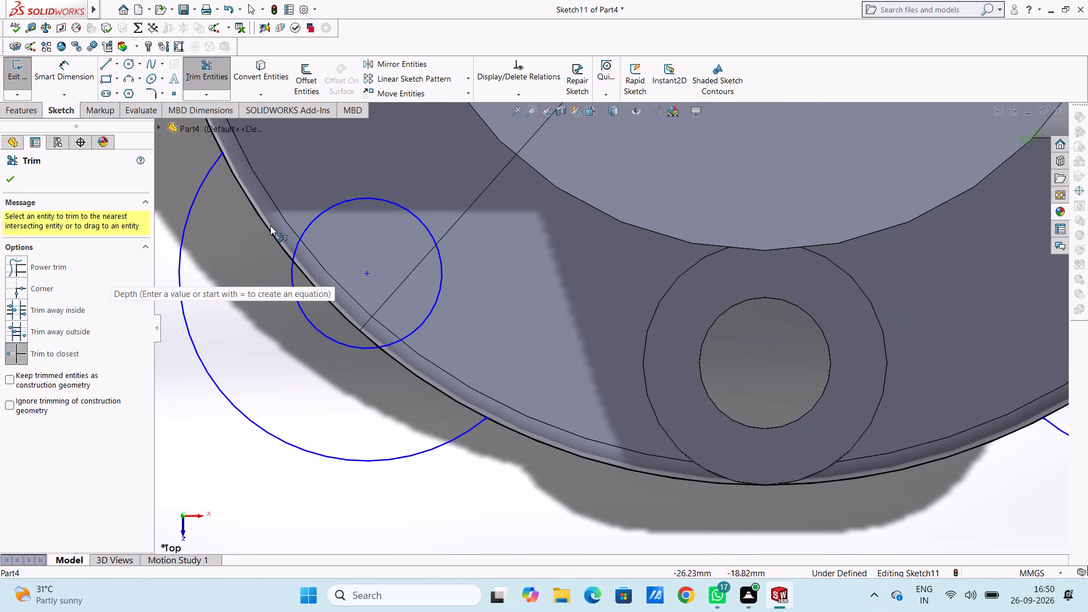
left_click(267, 231)
left_click(312, 279)
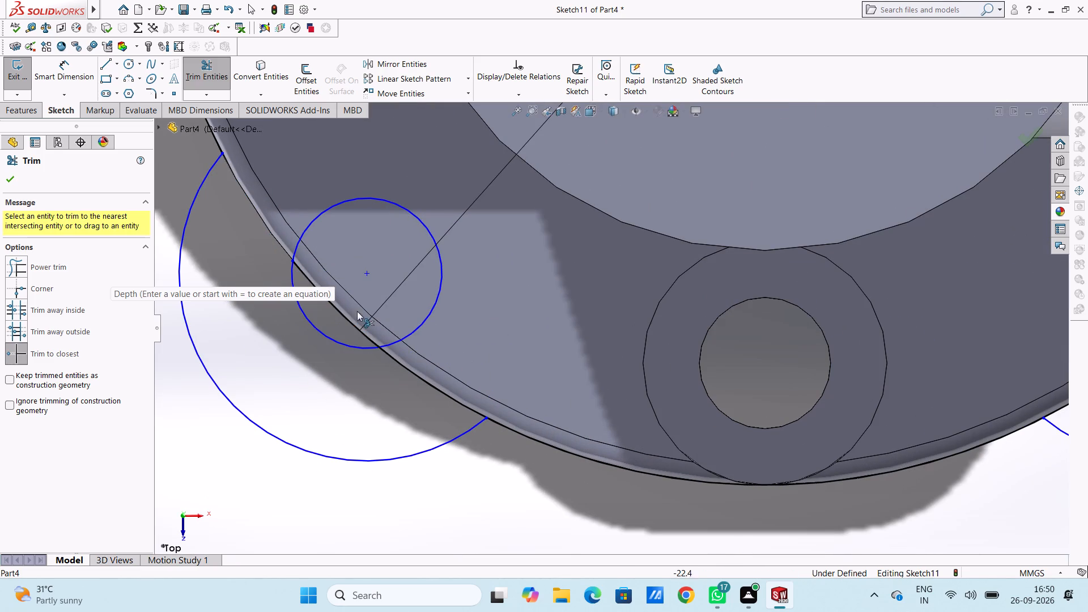
left_click(425, 380)
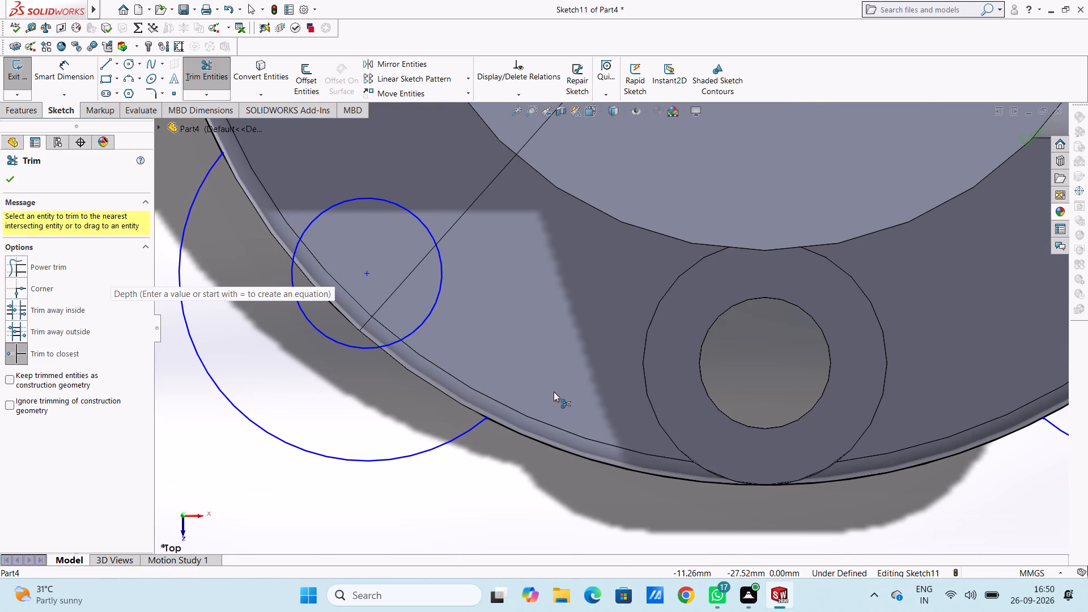
scroll(554, 392, "up", 10)
scroll(704, 320, "down", 5)
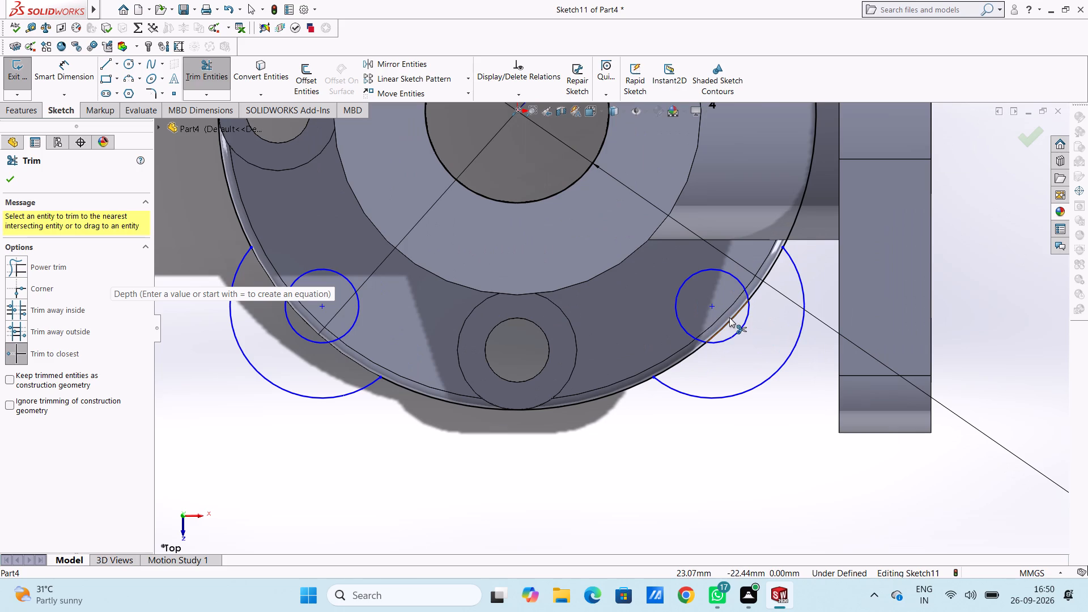
left_click(729, 317)
left_click(754, 294)
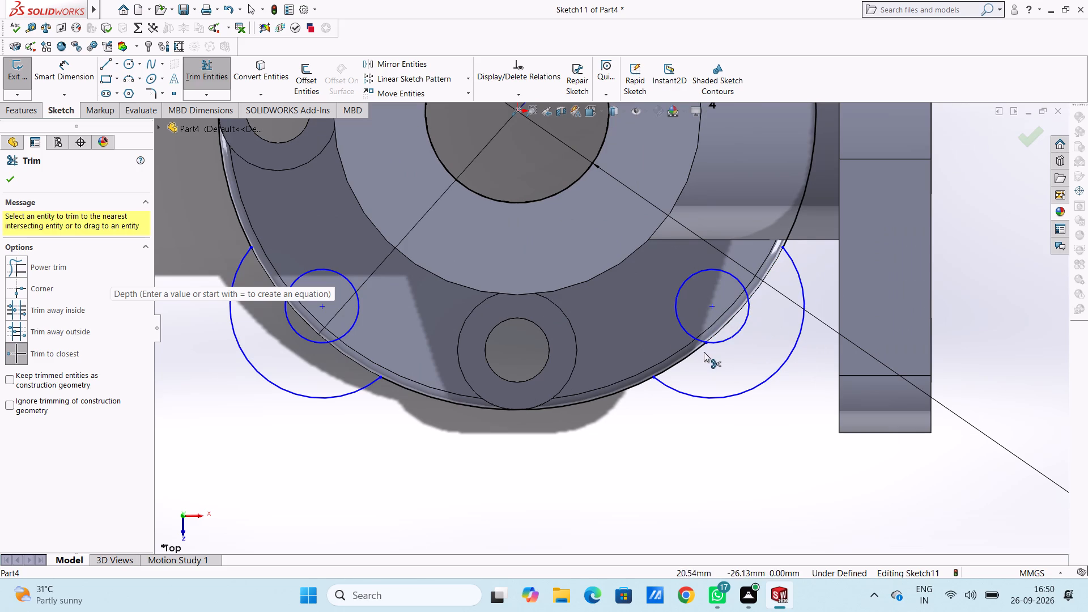
left_click(692, 354)
key("Escape")
key("Escape")
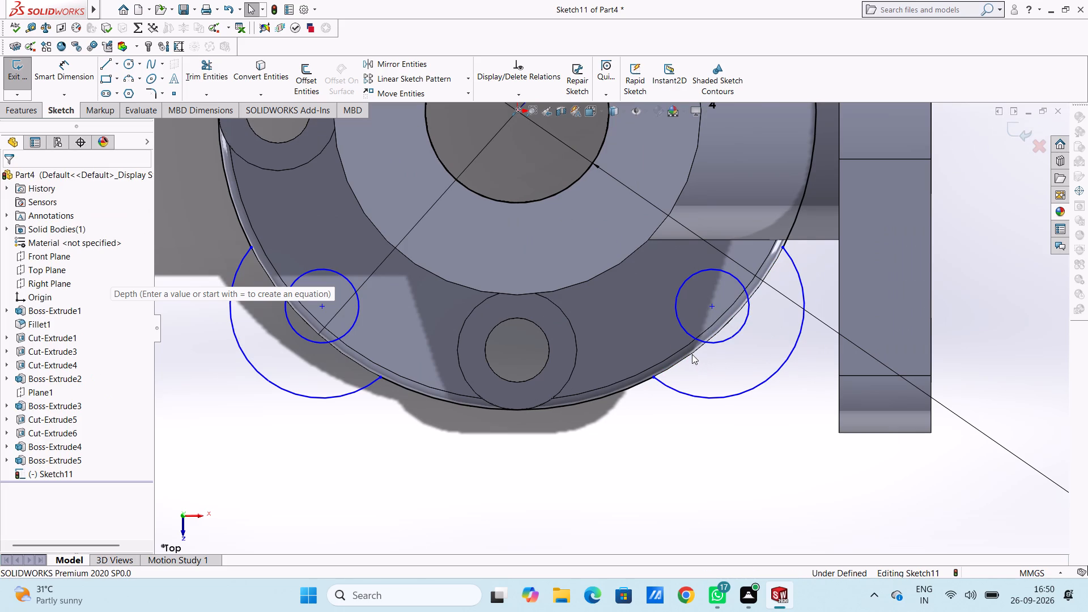
key("Escape")
key("Escape")
Extrude the eared outer region and the inner ring region of the sketch 10 mm, leaving the bore and ear holes open.
scroll(686, 356, "up", 6)
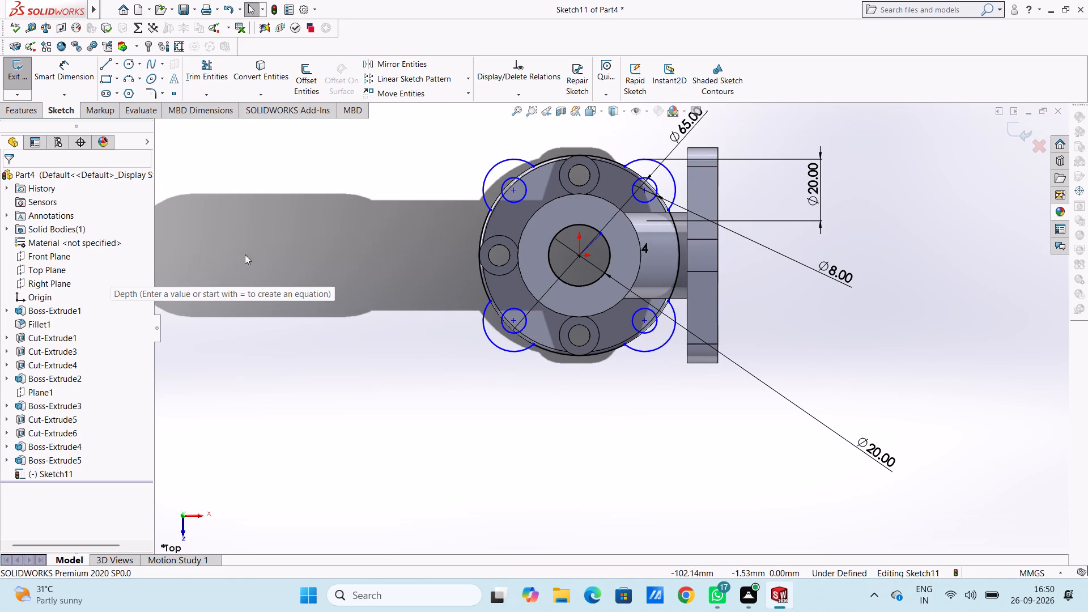
left_click(25, 107)
left_click(22, 71)
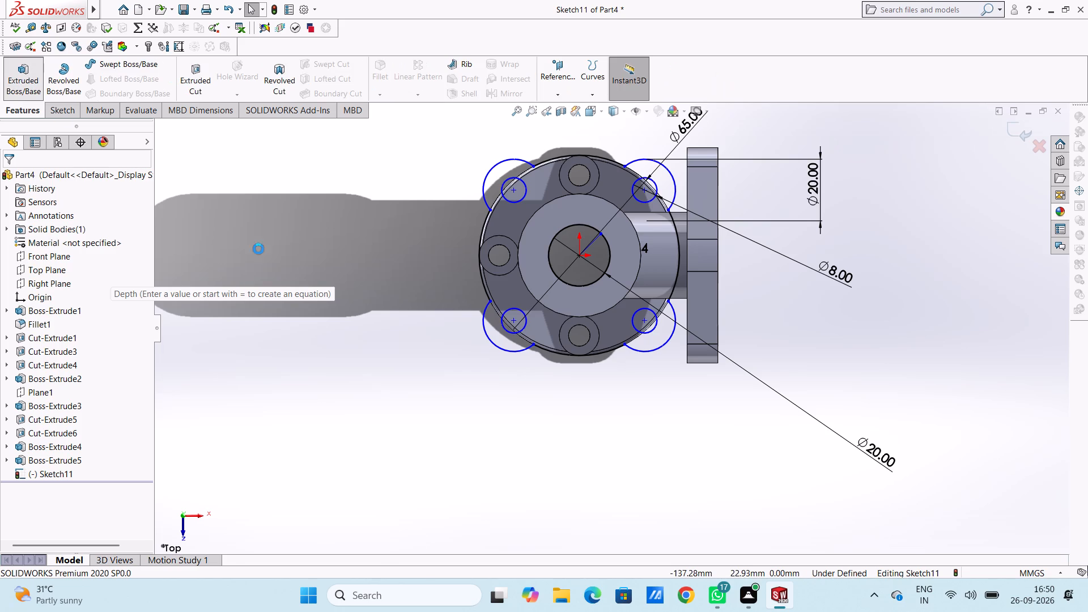
left_click(553, 193)
middle_click_drag(426, 387, 410, 313)
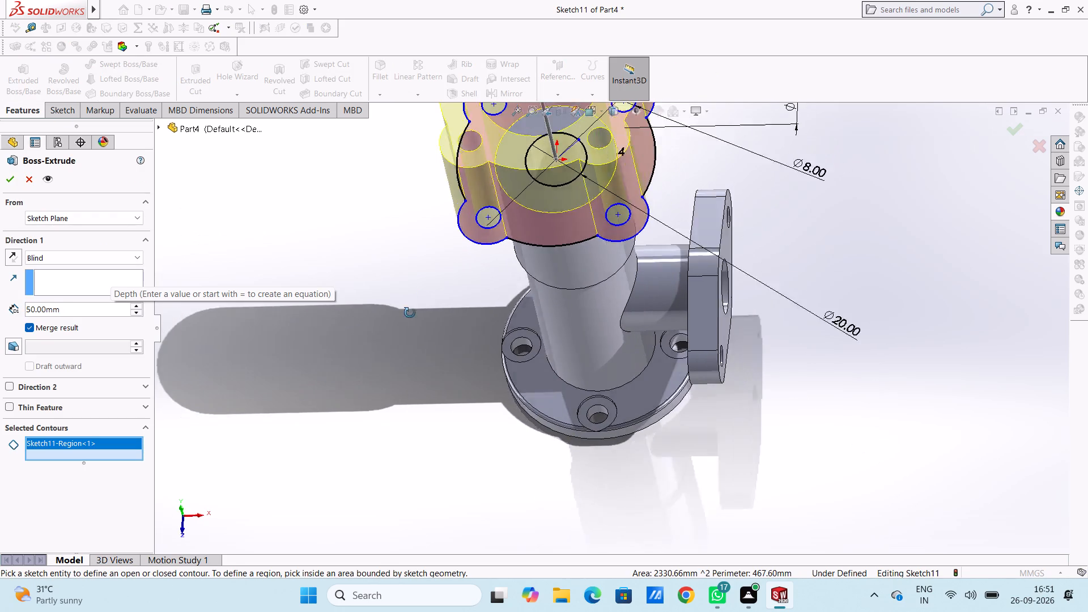
middle_click_drag(410, 313, 409, 314)
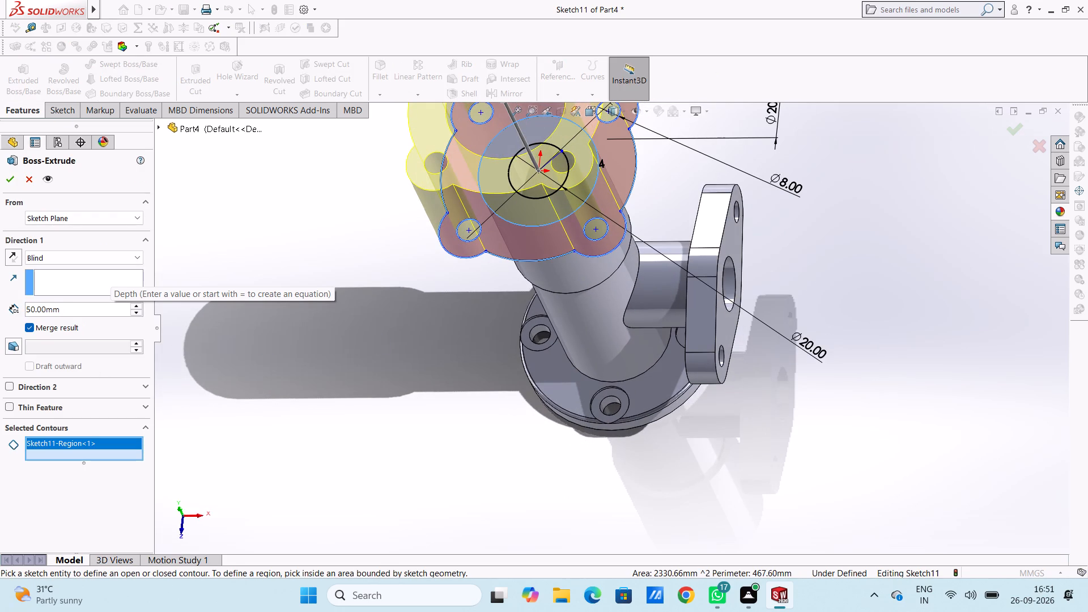
double_click(91, 314)
type("10")
key("Return")
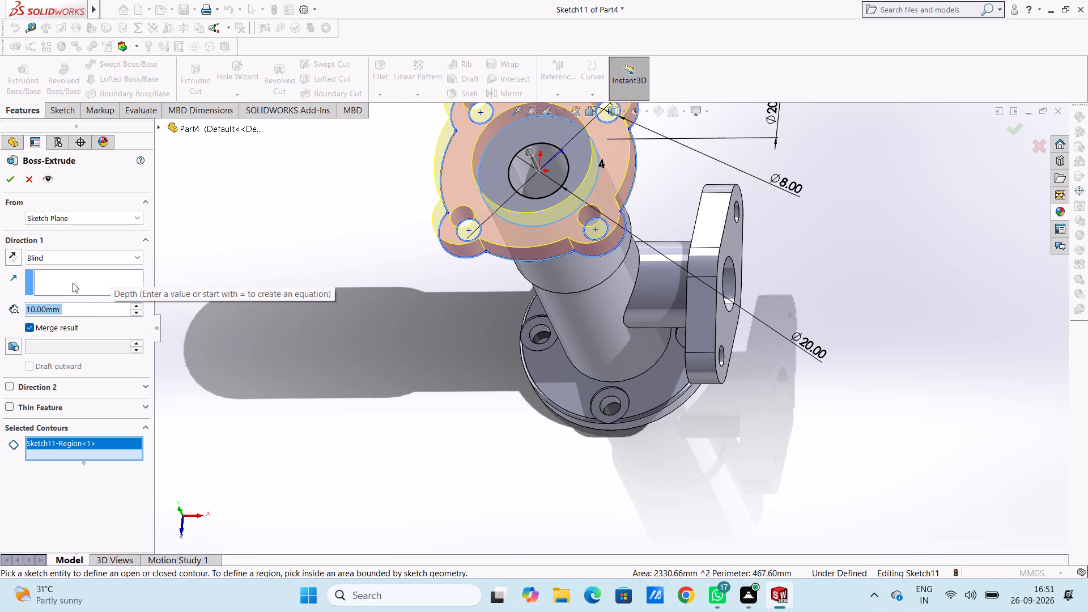
left_click(487, 160)
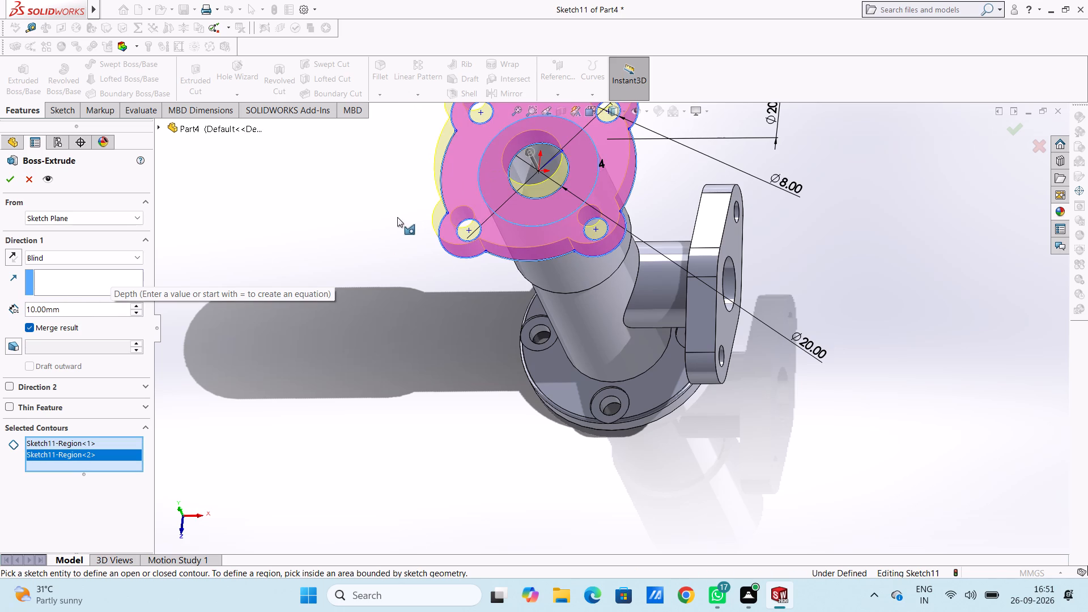
left_click(8, 182)
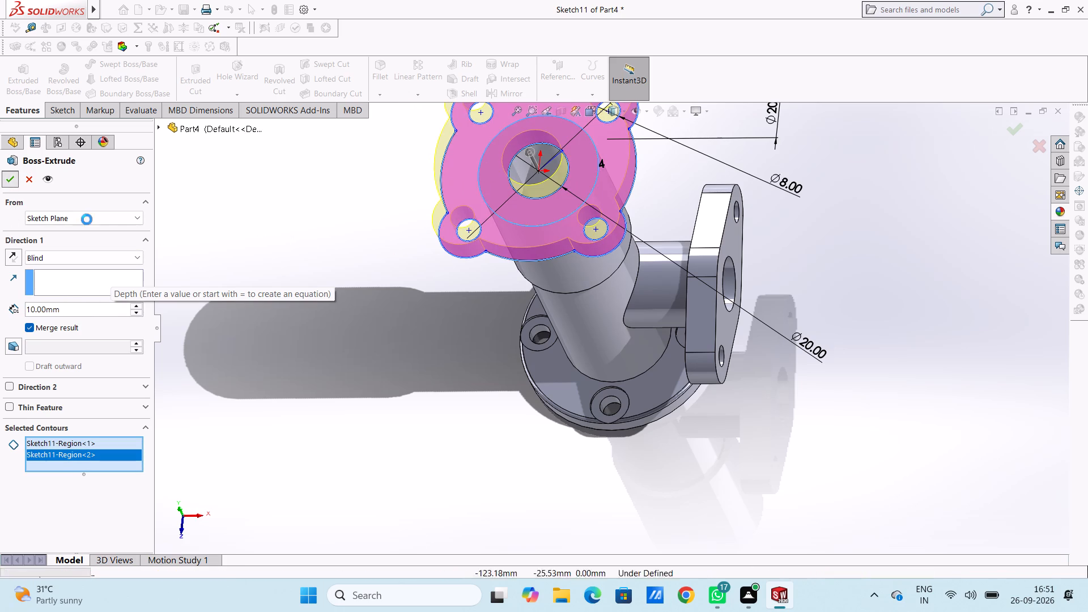
left_click(356, 353)
Sketch a circle about 36.6 mm in diameter, centred on the origin, on the four-eared flange's top face.
scroll(356, 353, "up", 3)
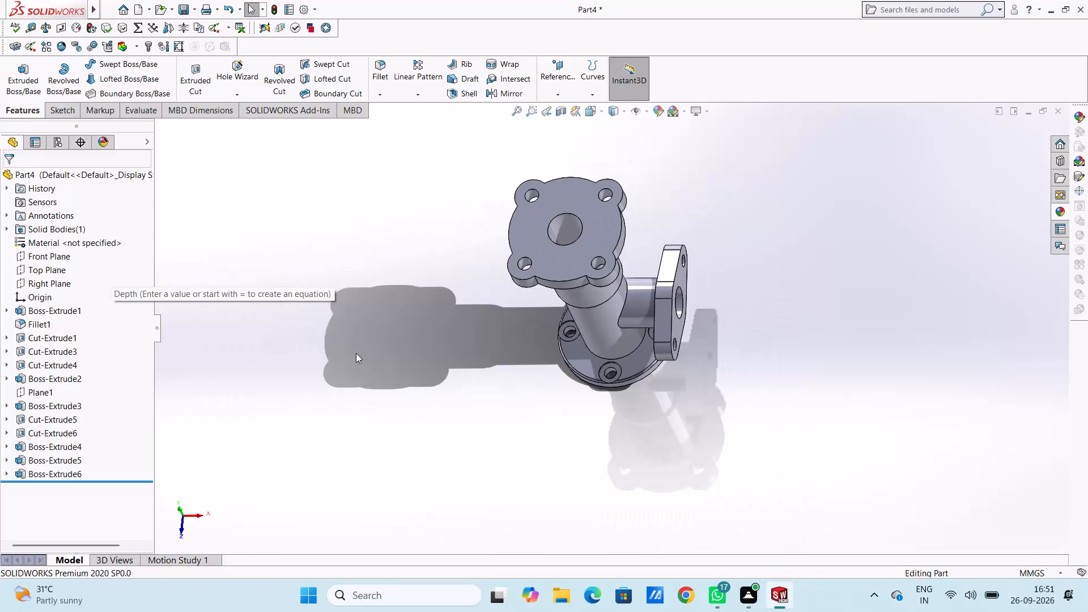
key("ctrl+5")
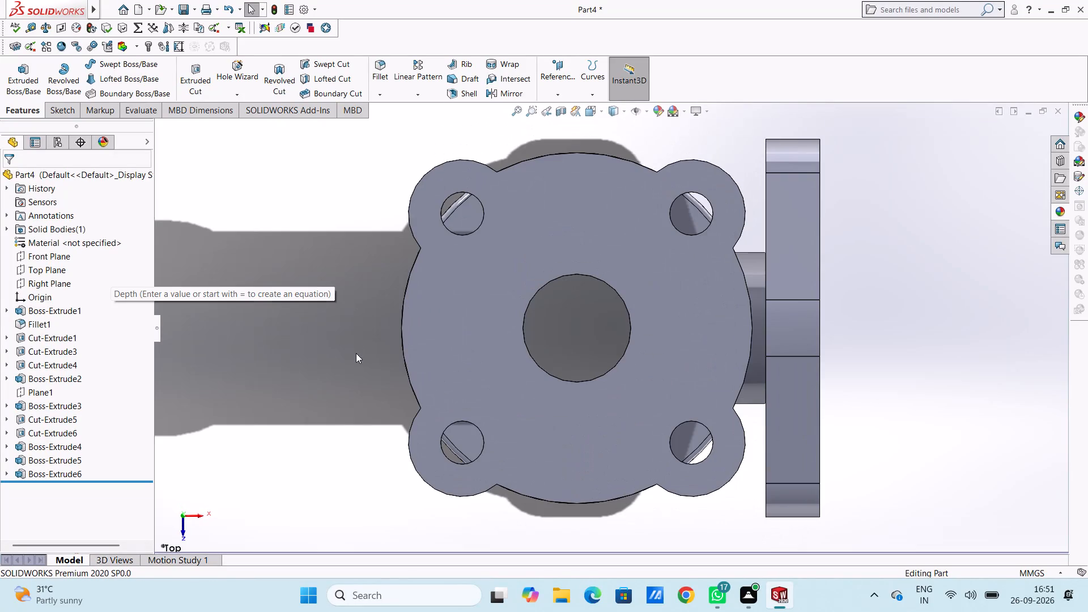
left_click(467, 331)
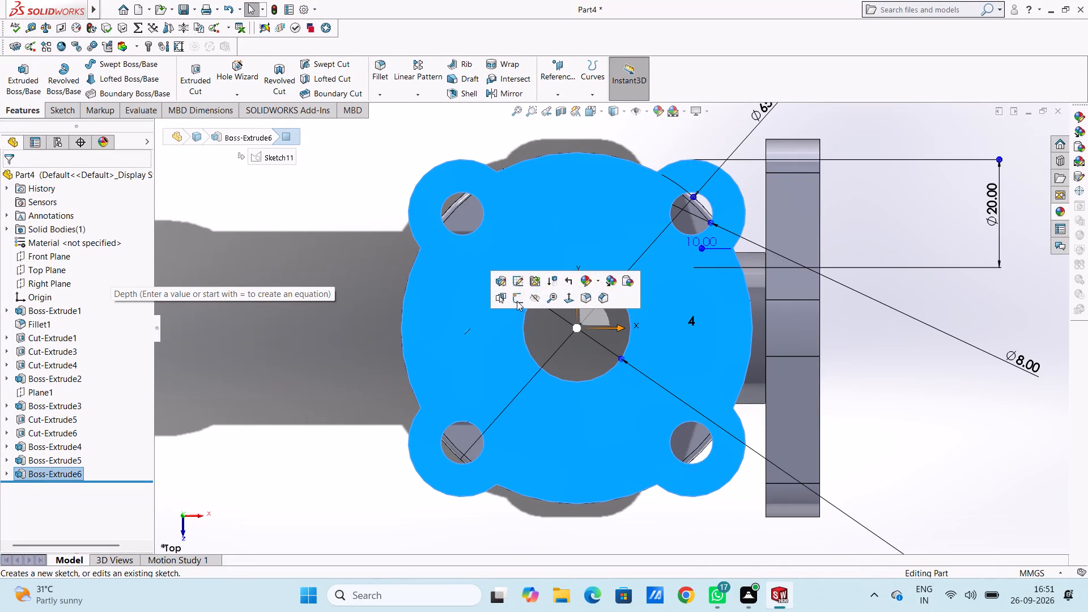
left_click(517, 299)
left_click(314, 389)
middle_click_drag(501, 305, 500, 305)
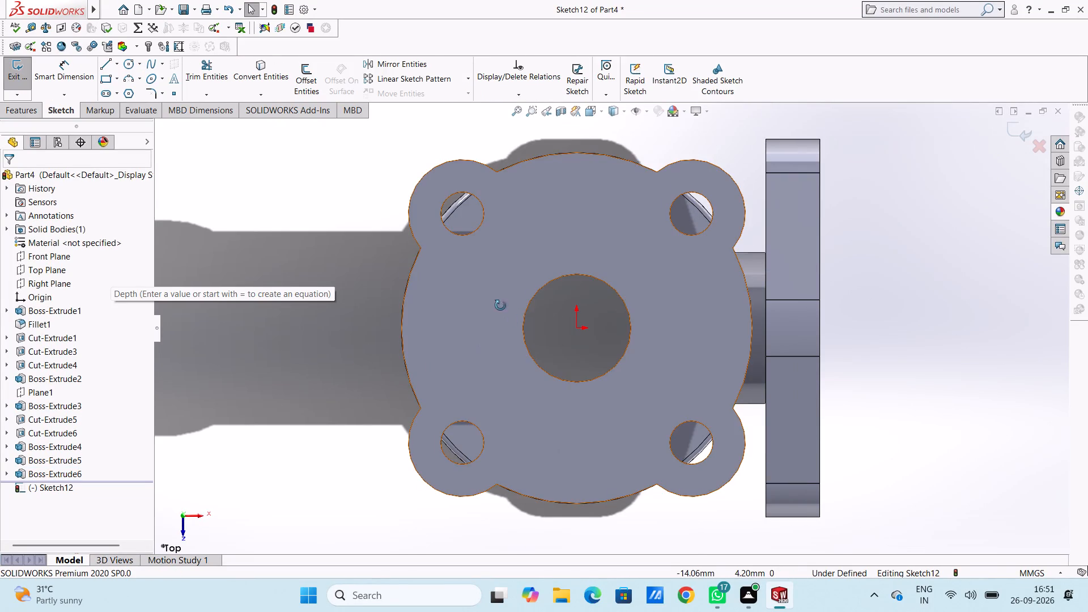
middle_click_drag(500, 305, 494, 298)
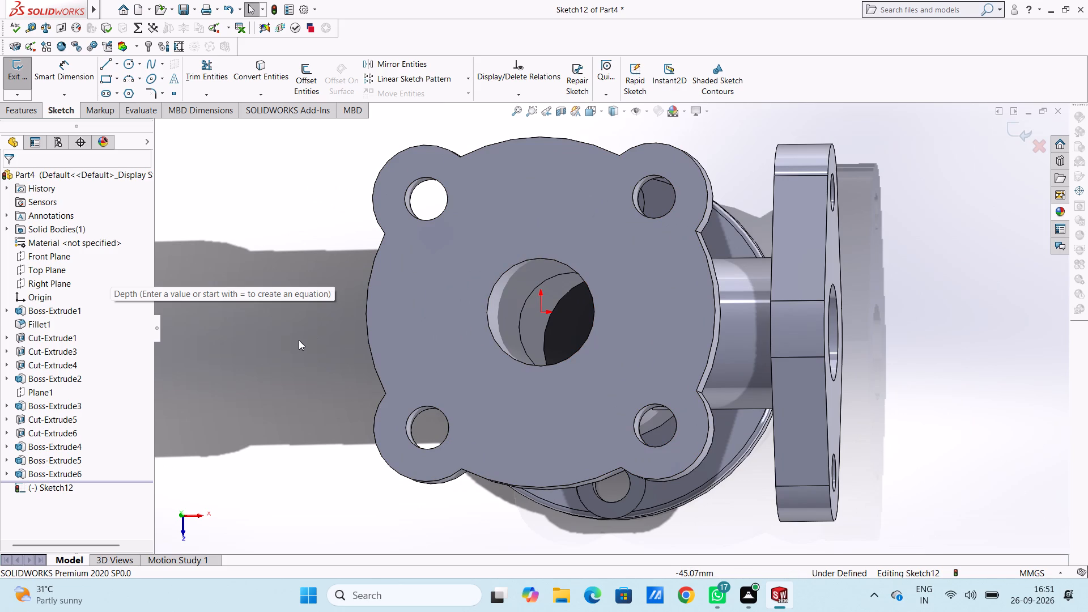
key("ctrl+5")
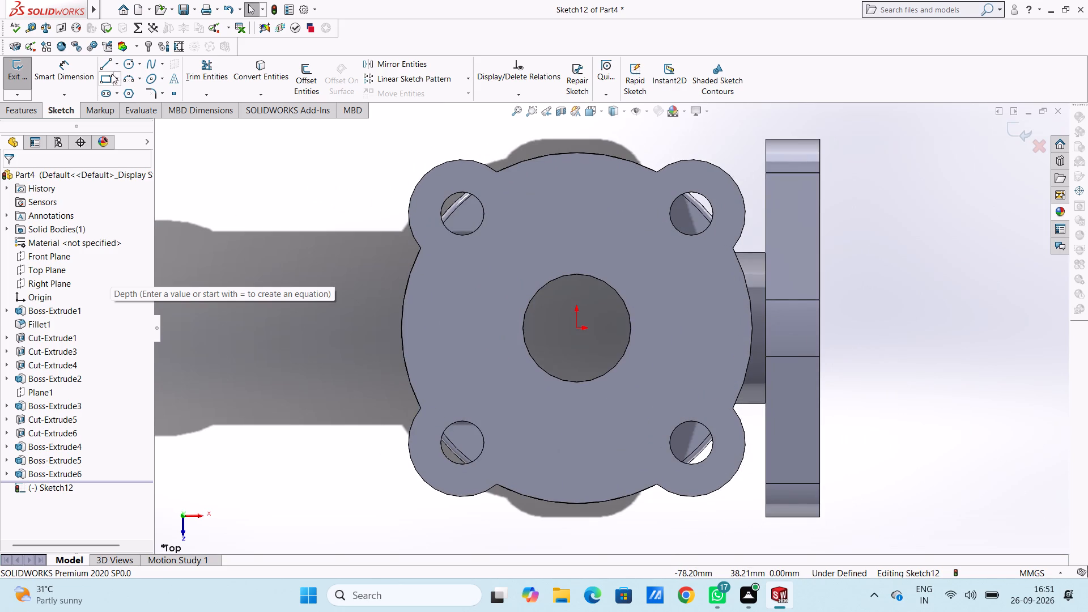
left_click(130, 58)
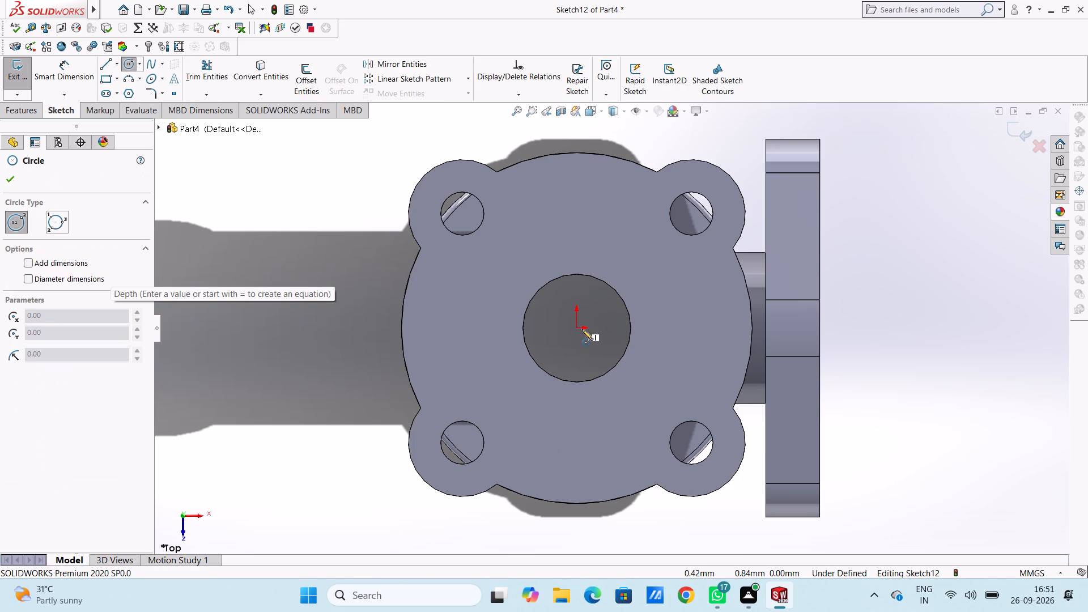
left_click(576, 326)
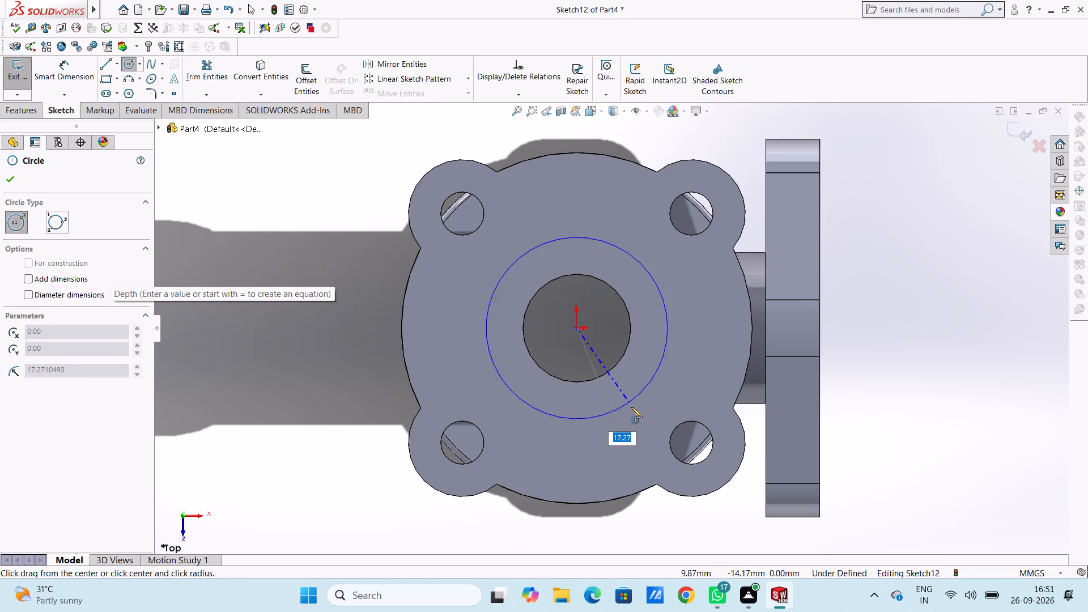
left_click(632, 410)
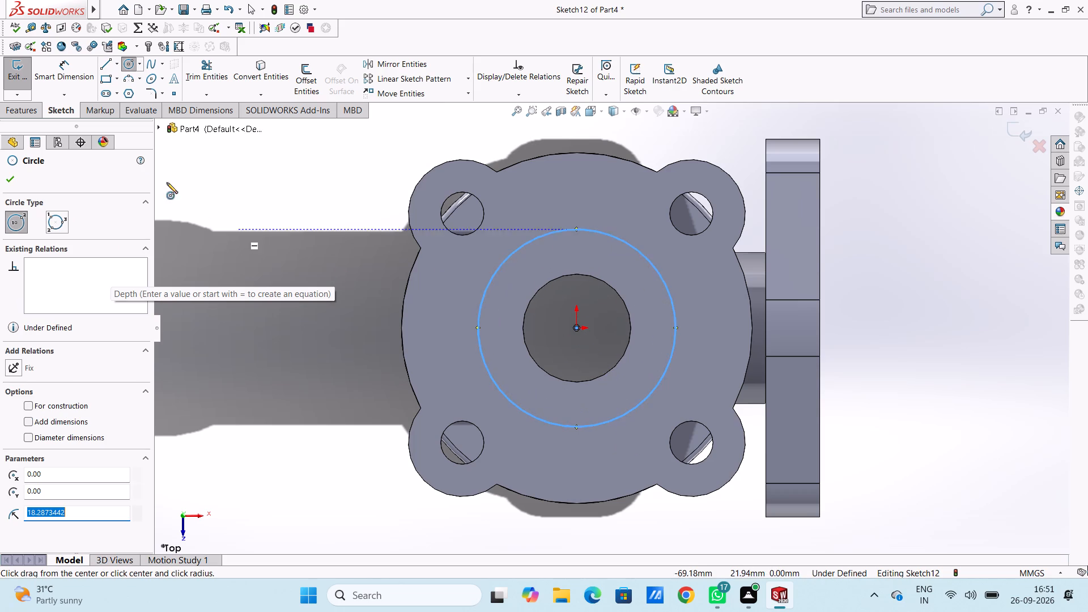
Dimension the sketched circle's diameter, keeping its drawn size.
left_click(75, 62)
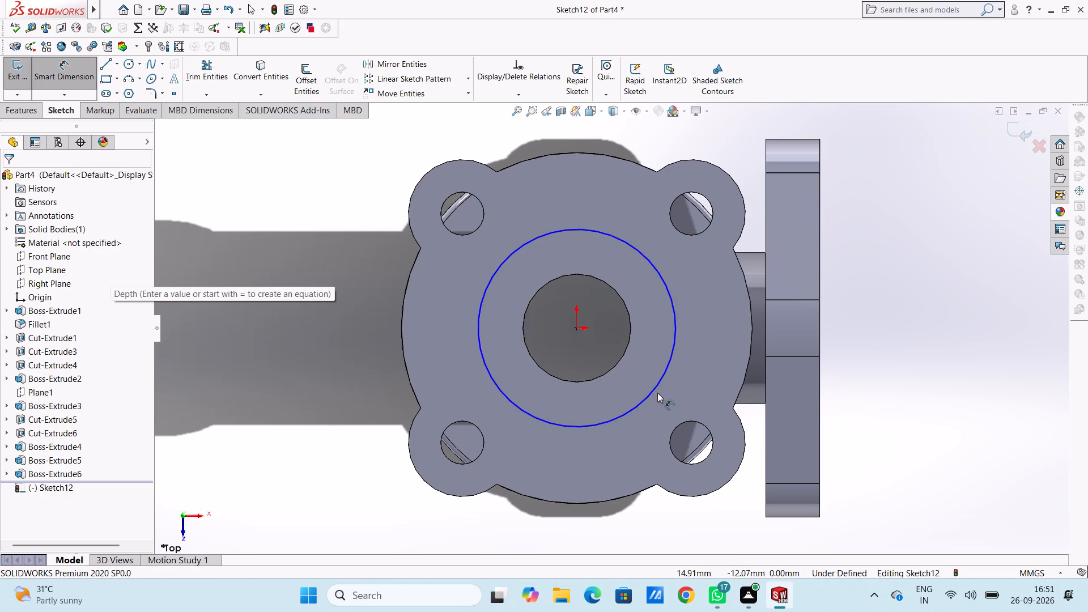
left_click(657, 387)
left_click(938, 443)
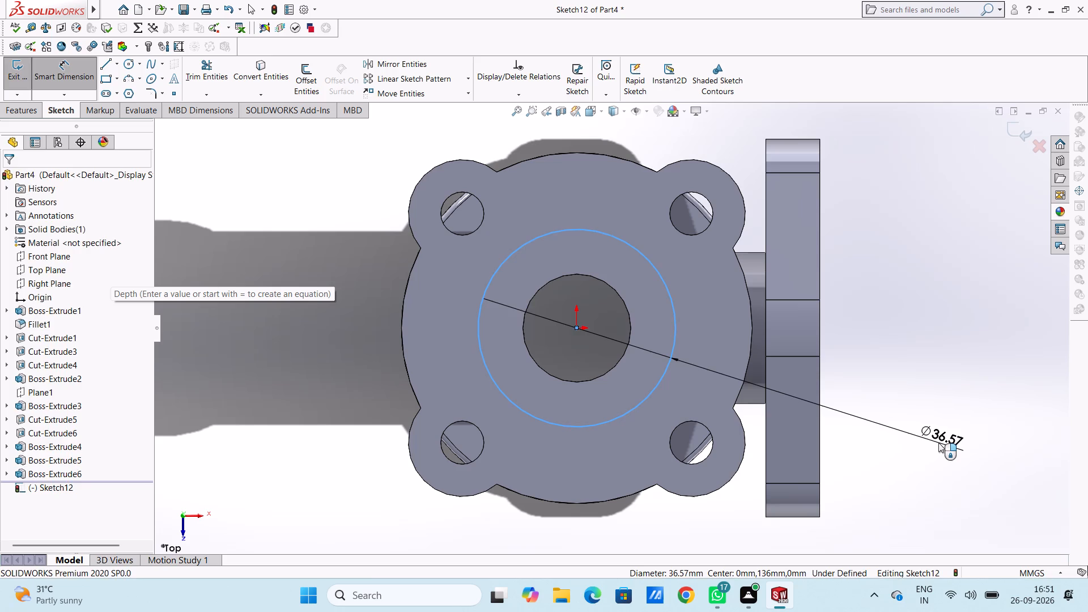
left_click(890, 424)
left_click(906, 380)
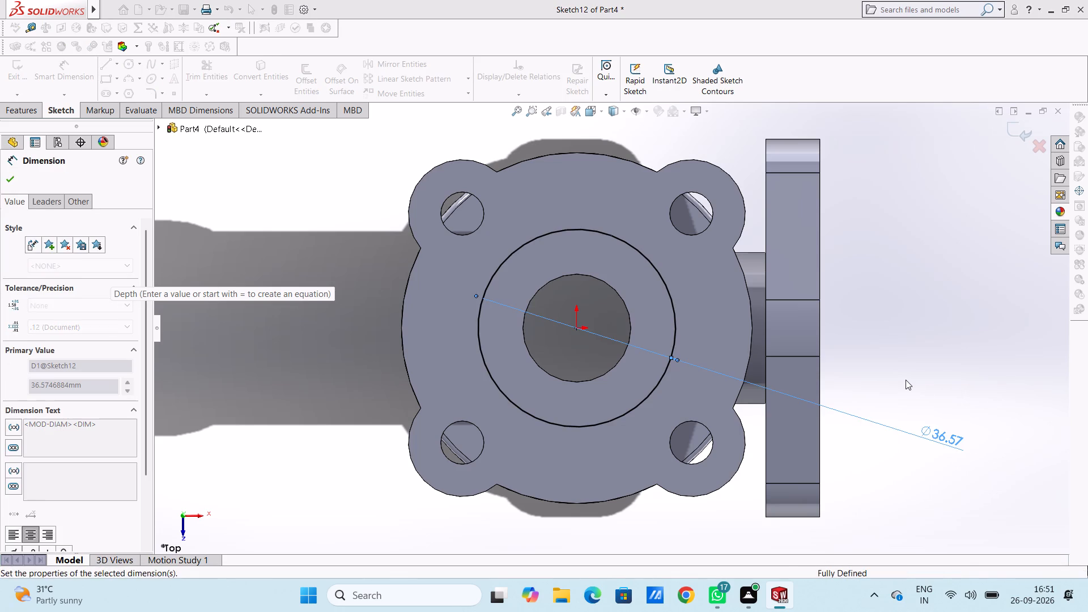
Cut-extrude the circle 3 mm deep into the four-eared flange to form a recess around the bore.
scroll(906, 380, "up", 3)
middle_click_drag(903, 379, 885, 365)
left_click(27, 116)
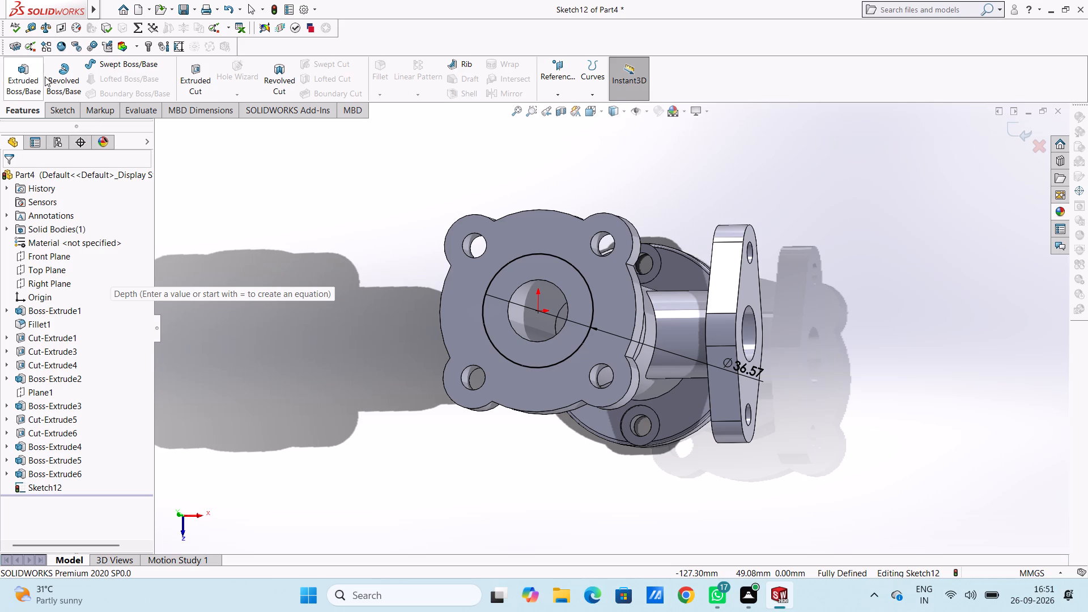
left_click(195, 74)
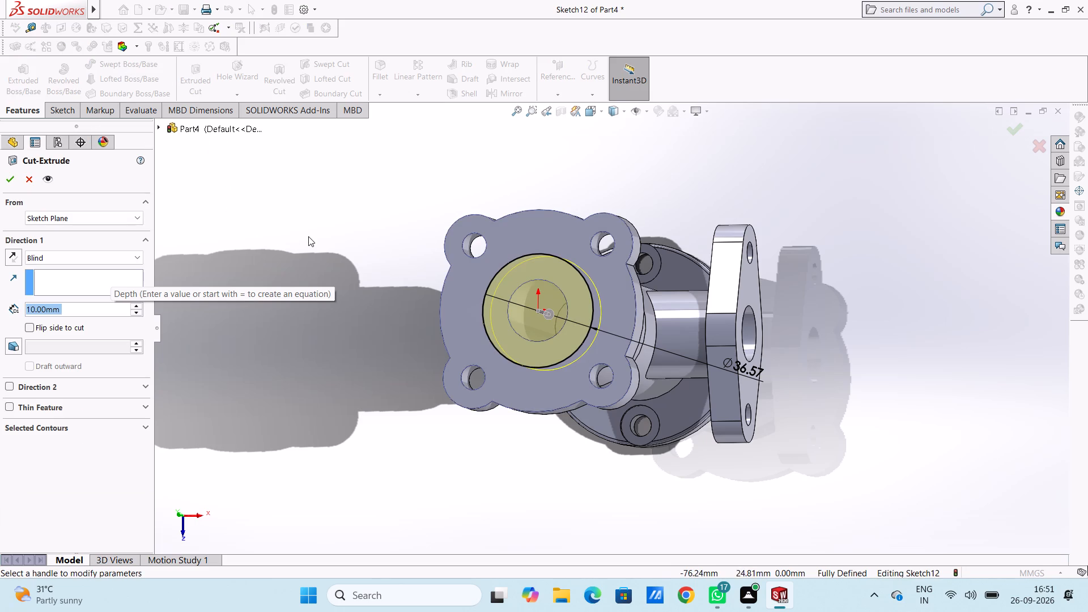
key("3")
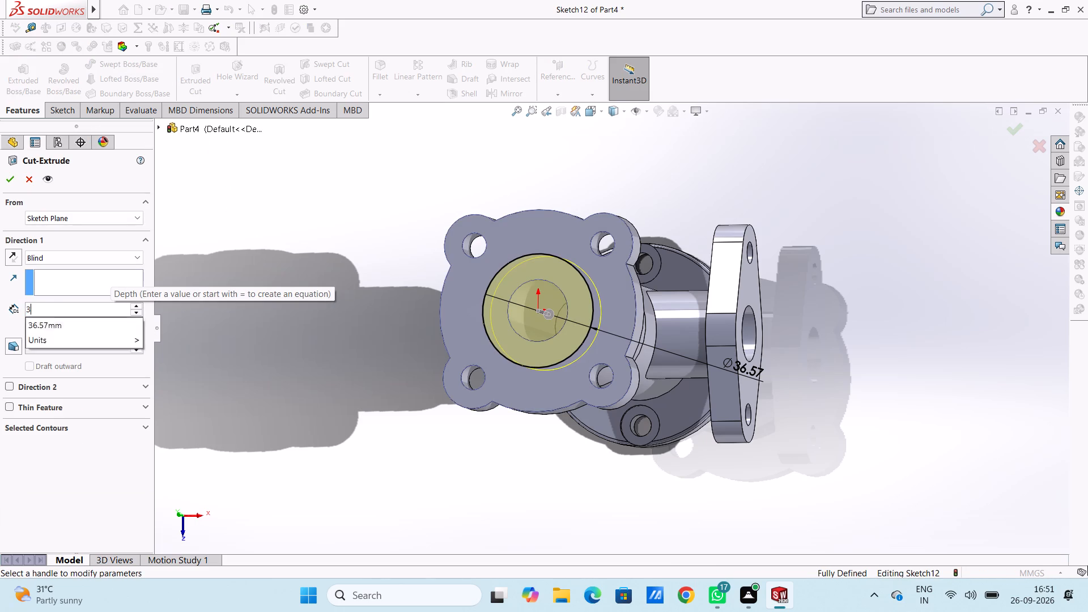
key("Return")
left_click(12, 181)
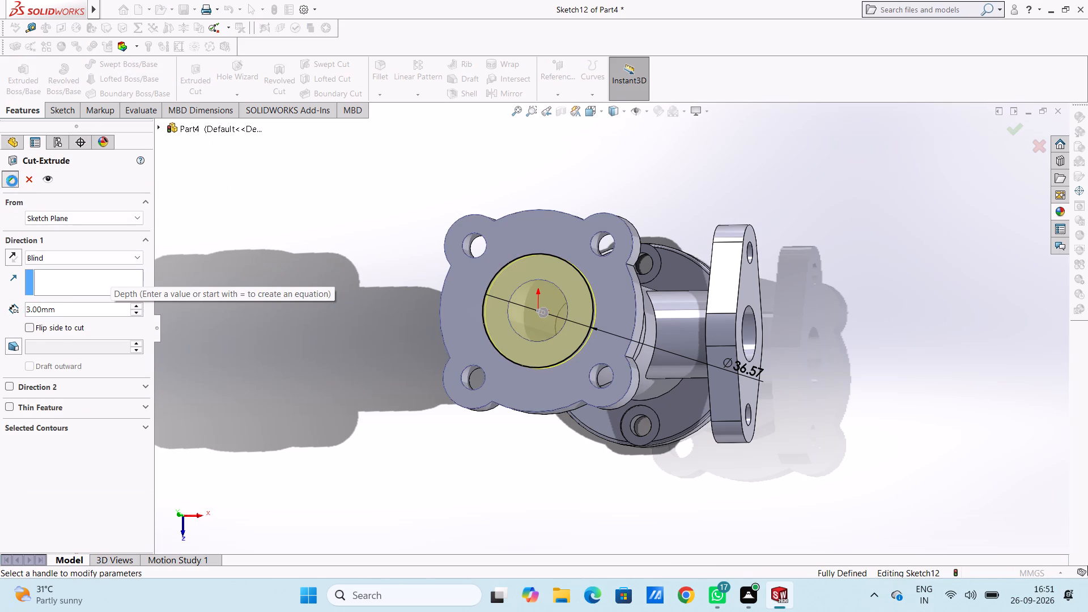
left_click(284, 219)
Sketch a circle of 20 mm radius, centred on the origin, on the flange's top face around the recess.
middle_click_drag(279, 263, 329, 236)
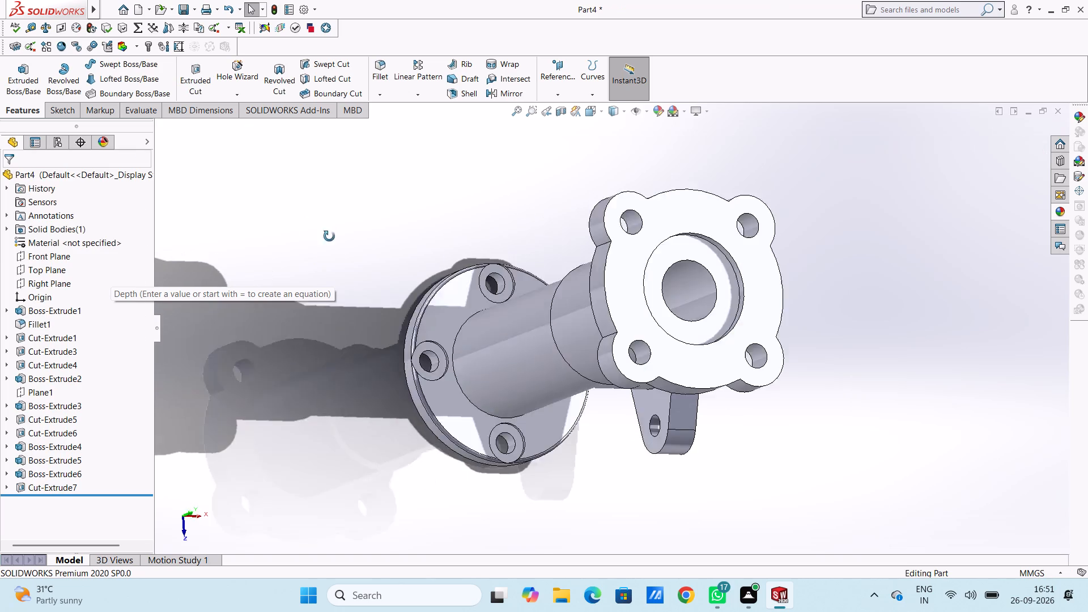
middle_click_drag(329, 236, 310, 224)
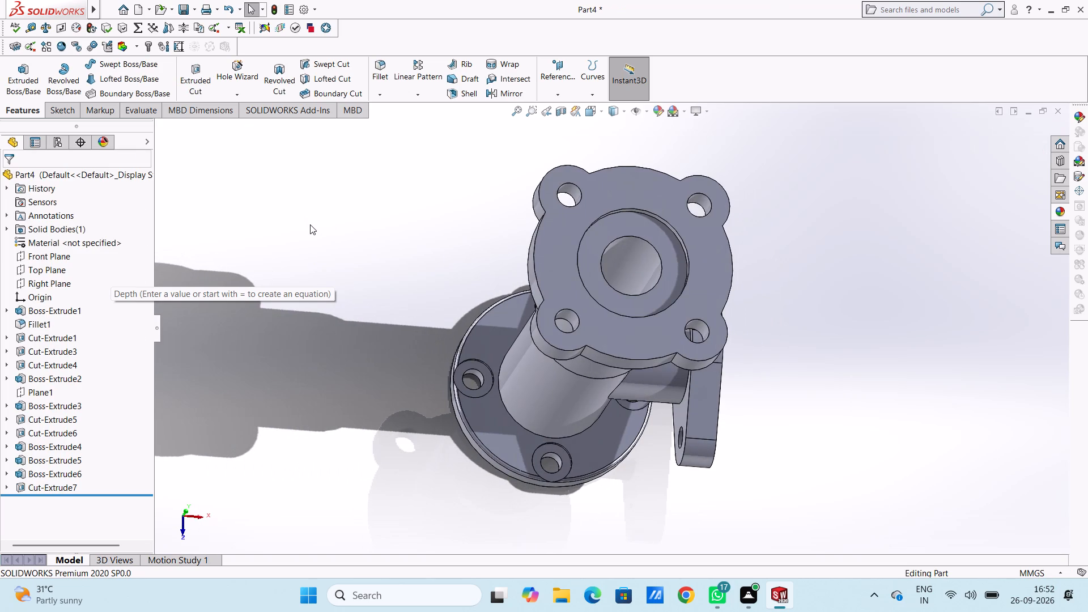
key("ctrl+5")
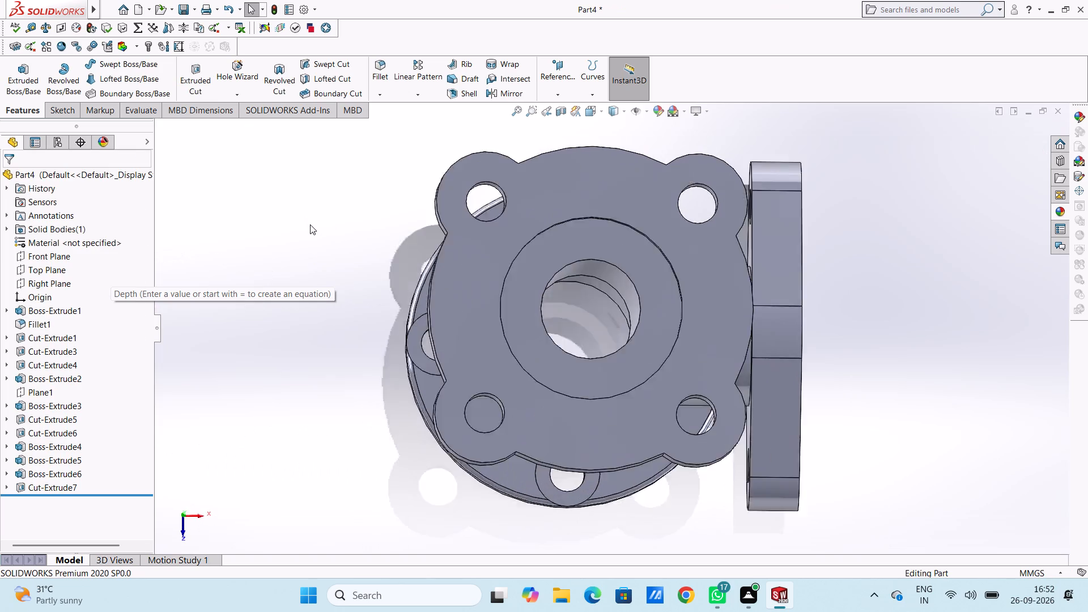
left_click(452, 313)
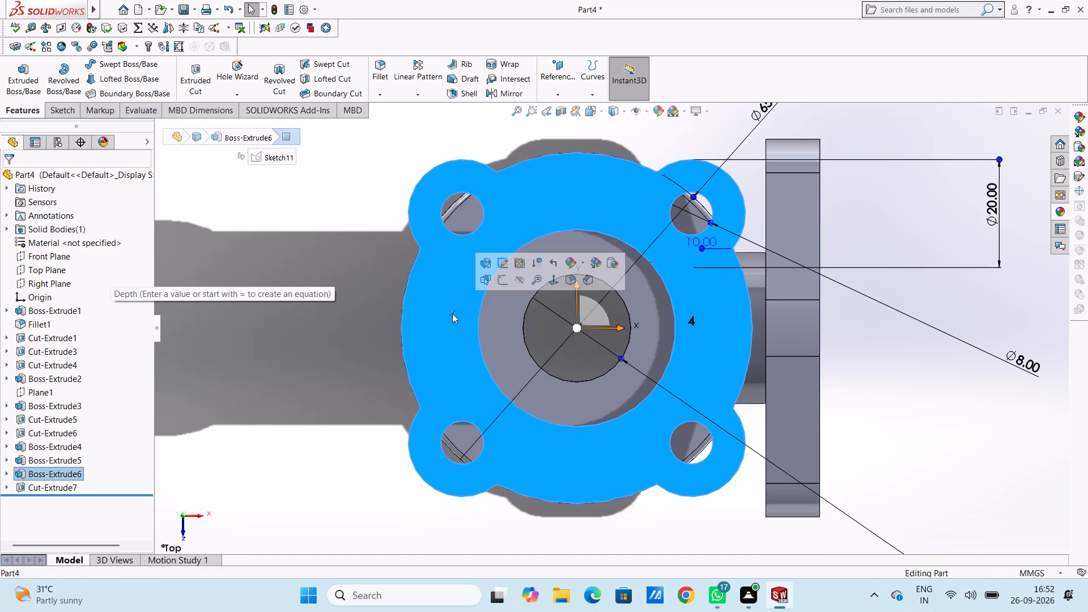
left_click(500, 283)
left_click(322, 392)
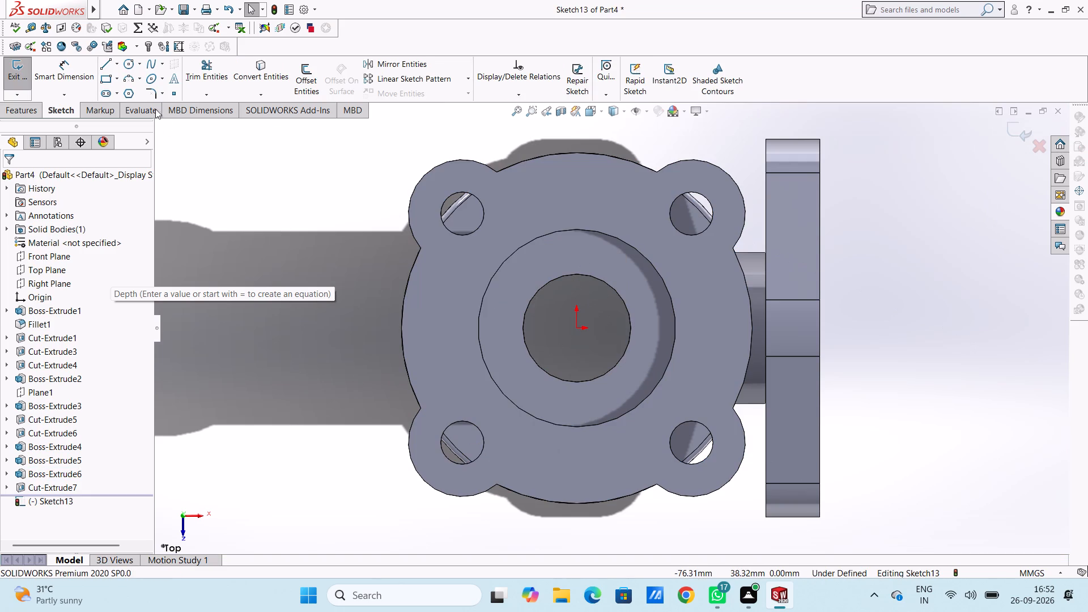
left_click(130, 65)
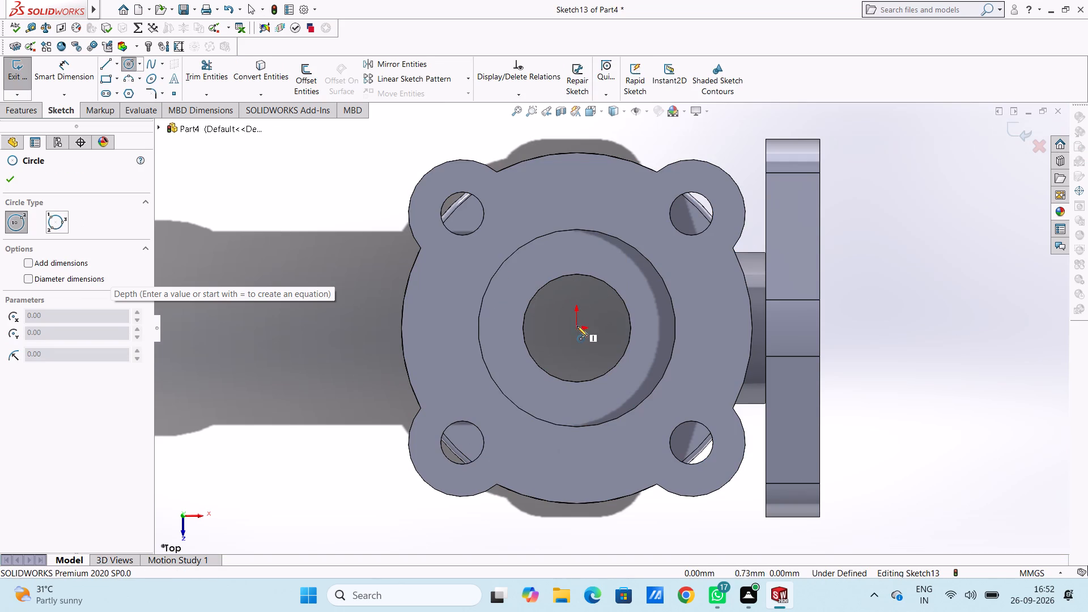
left_click(577, 328)
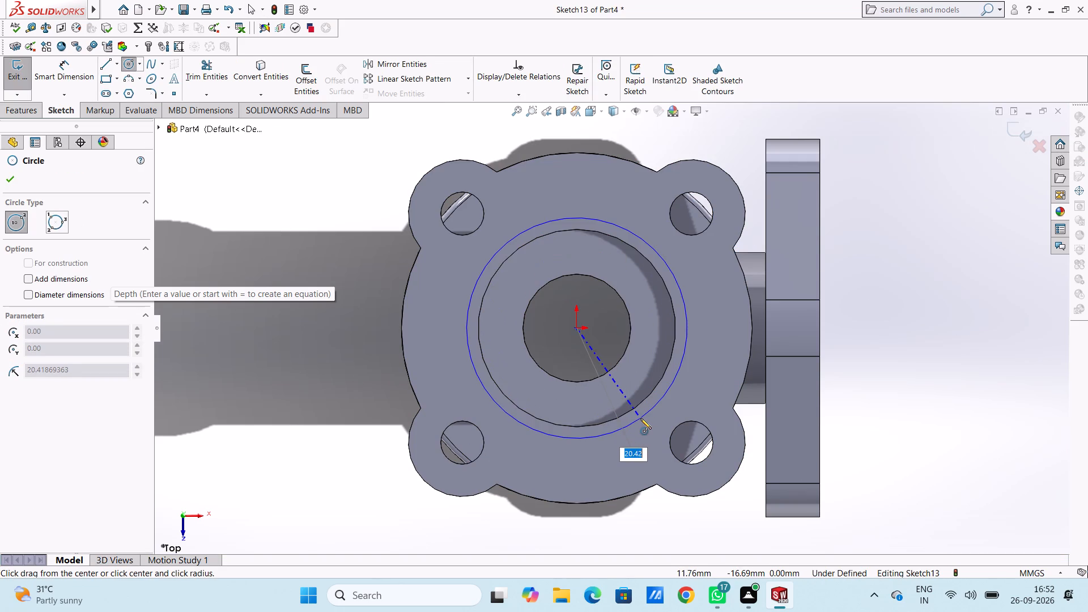
type("20")
key("Return")
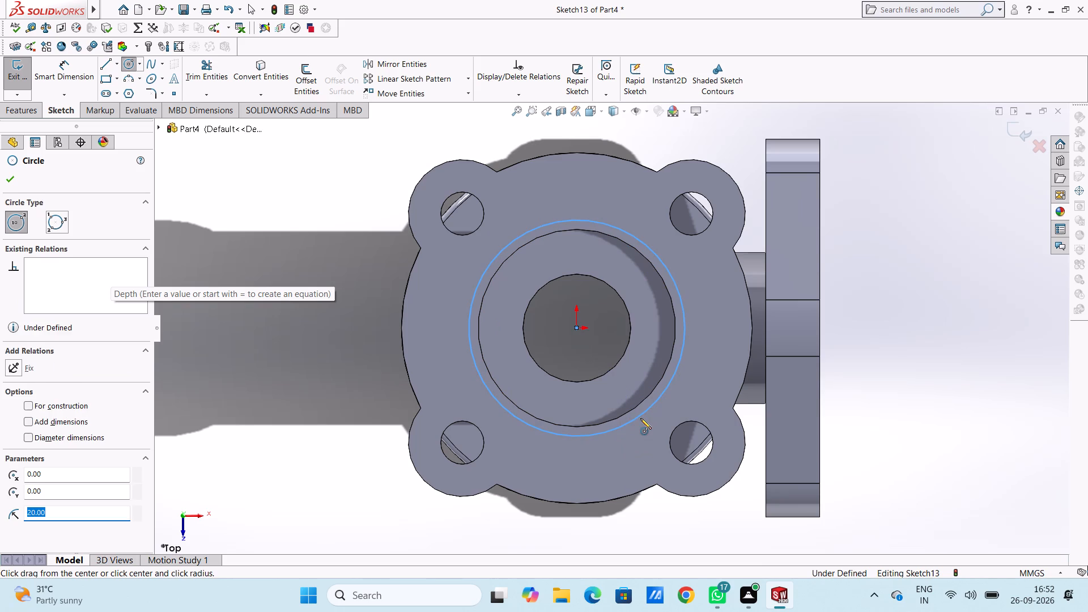
key("Escape")
key("Escape")
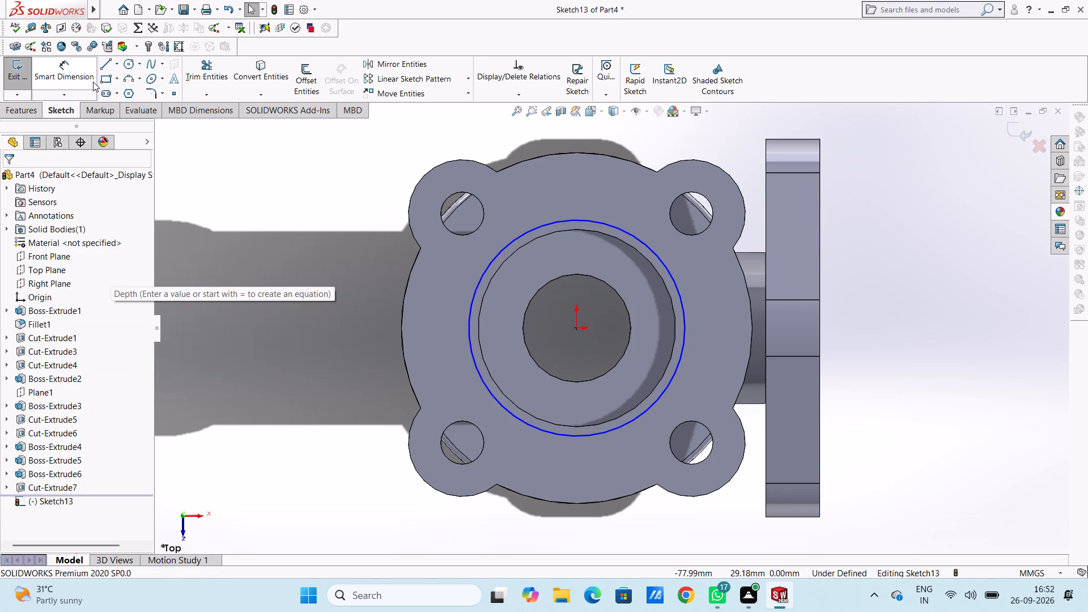
Dimension the new circle's diameter as 40 mm.
left_click(92, 81)
left_click(486, 275)
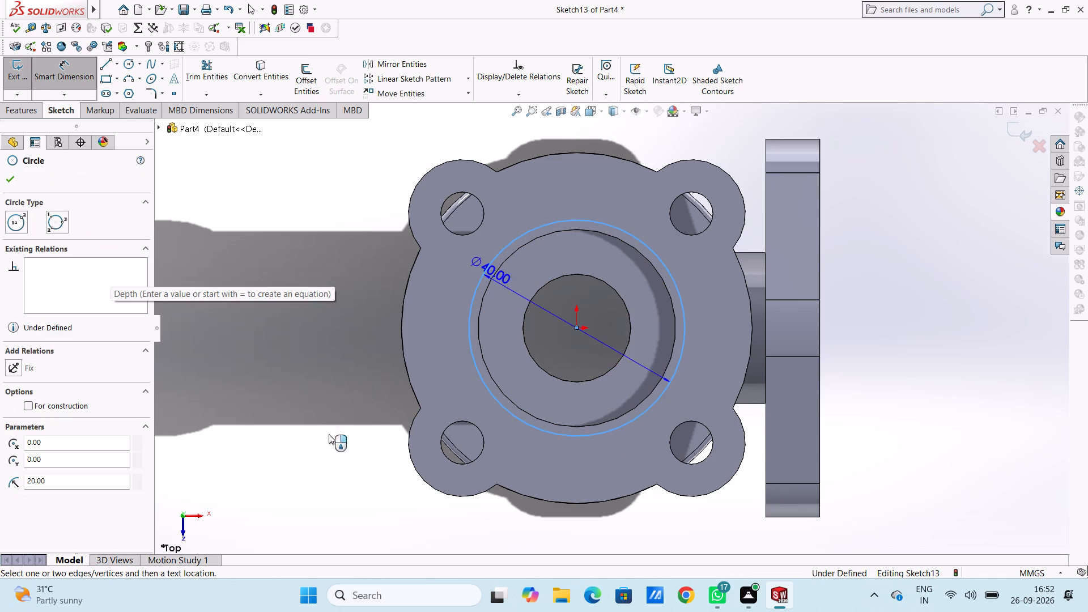
left_click(253, 506)
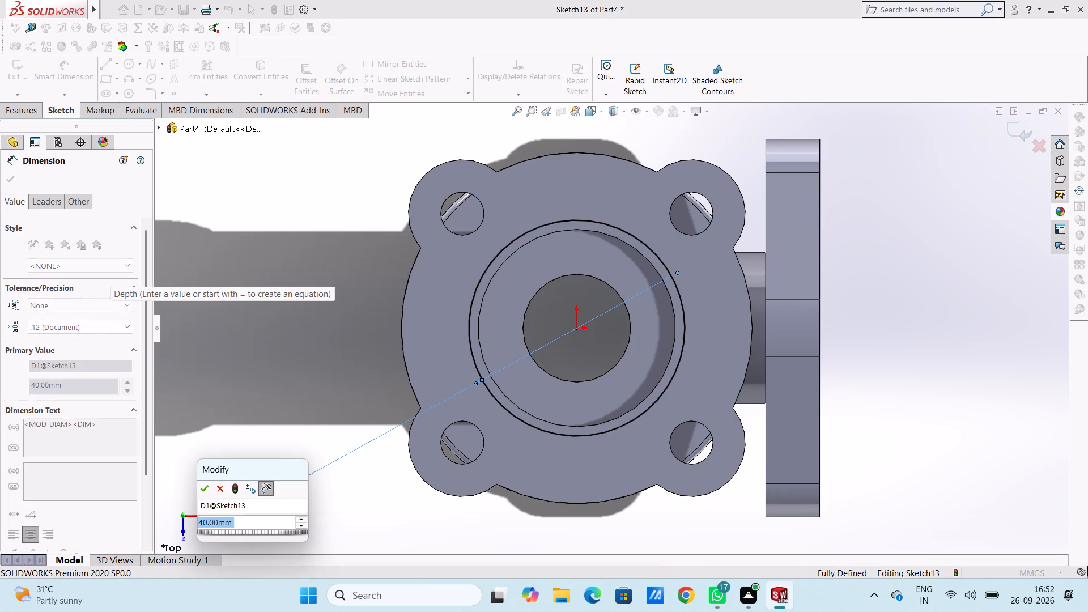
left_click(202, 490)
left_click(335, 446)
left_click(337, 423)
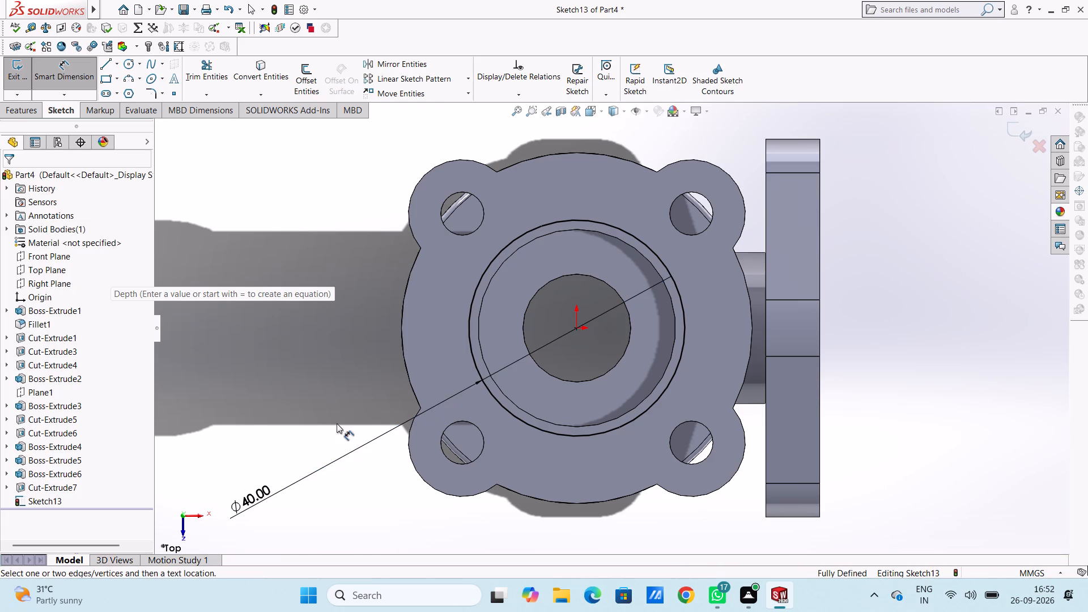
Cut-extrude the 40 mm circle 1 mm deep into the flange, forming a shallow step around the recess.
middle_click_drag(366, 411, 337, 356)
scroll(335, 356, "up", 4)
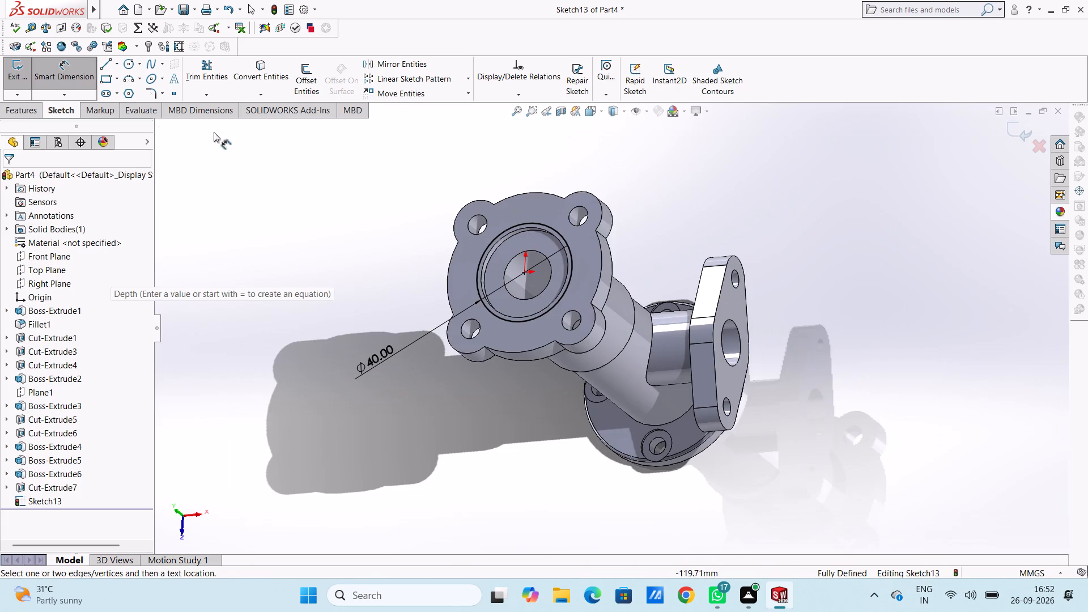
left_click(18, 115)
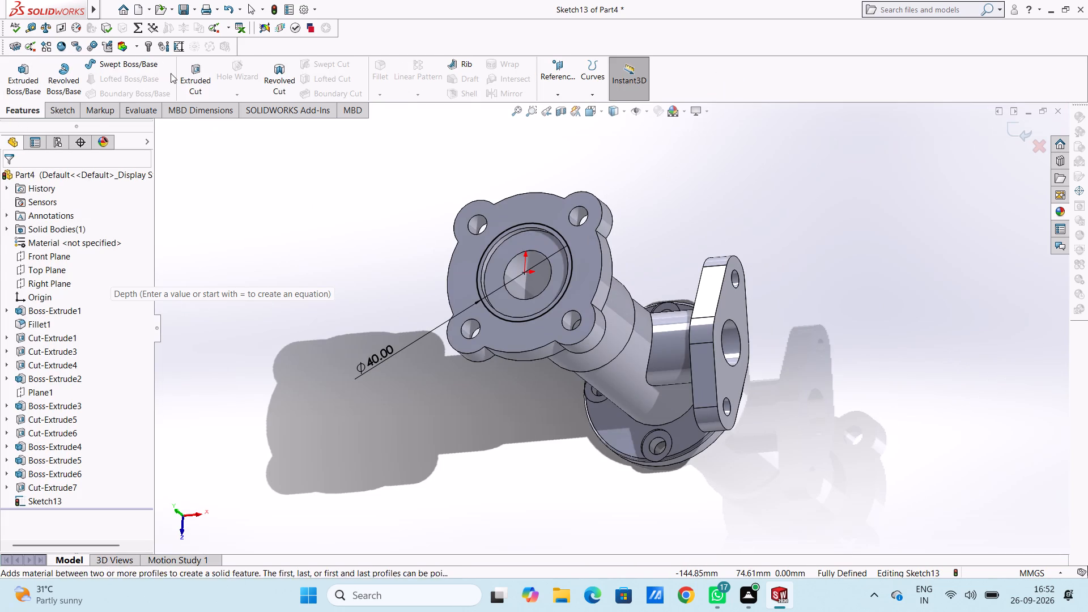
left_click(207, 69)
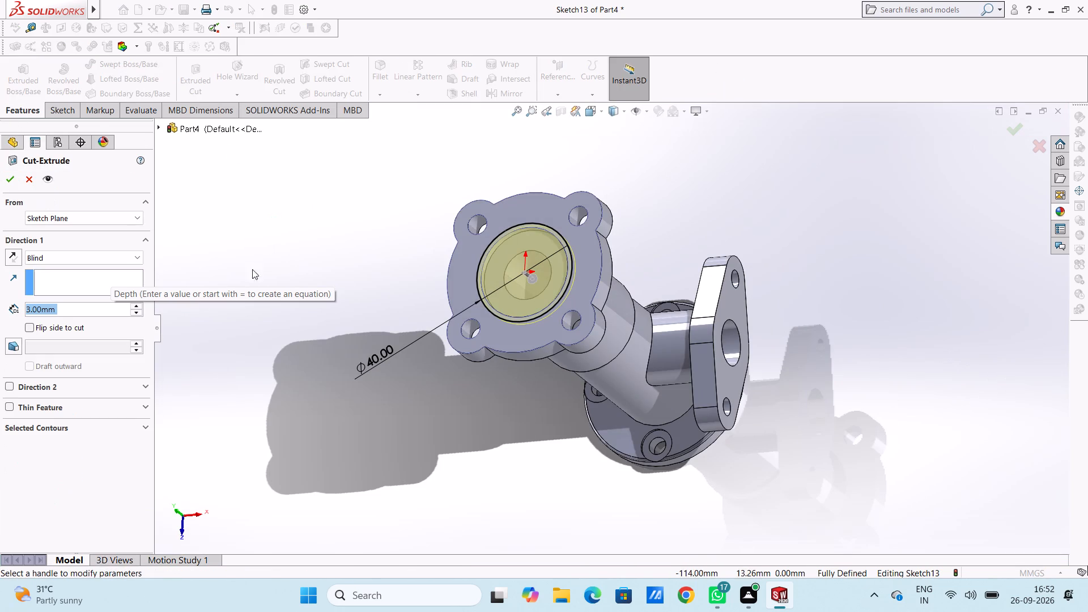
key("1")
key("Return")
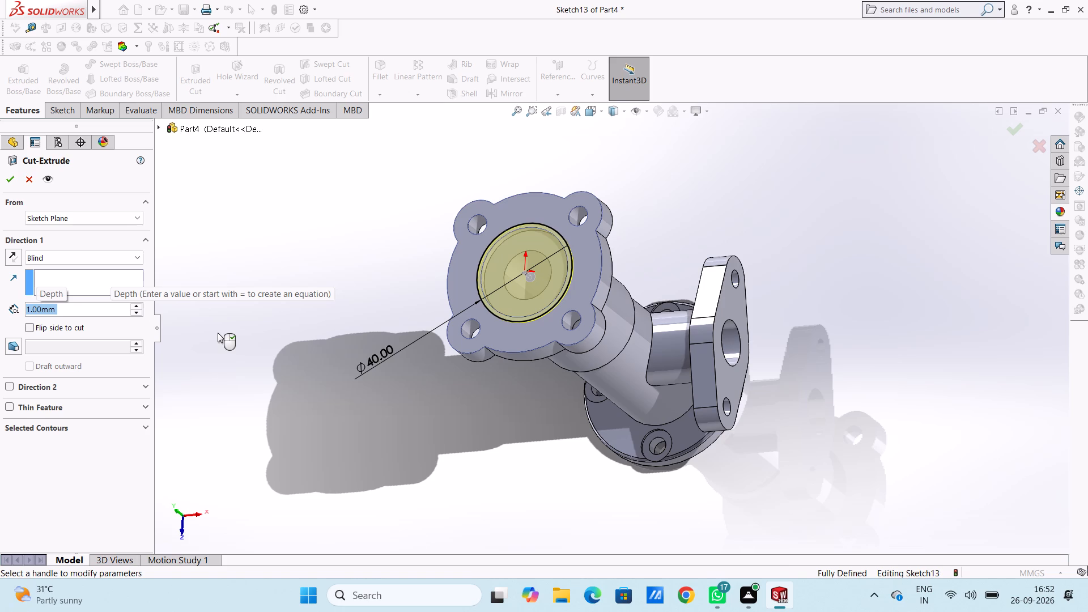
left_click(9, 180)
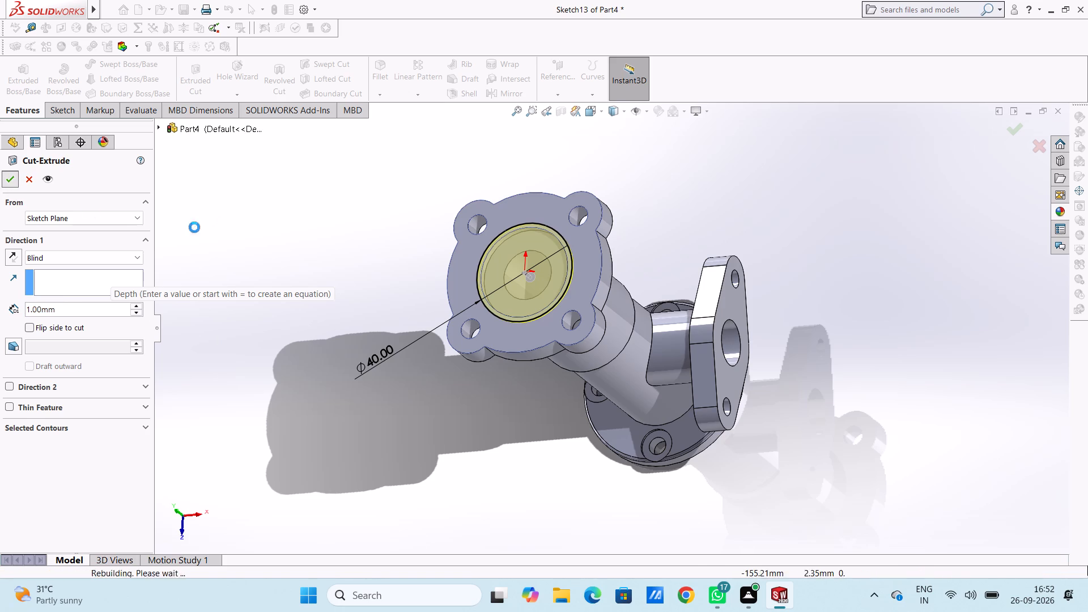
left_click(245, 235)
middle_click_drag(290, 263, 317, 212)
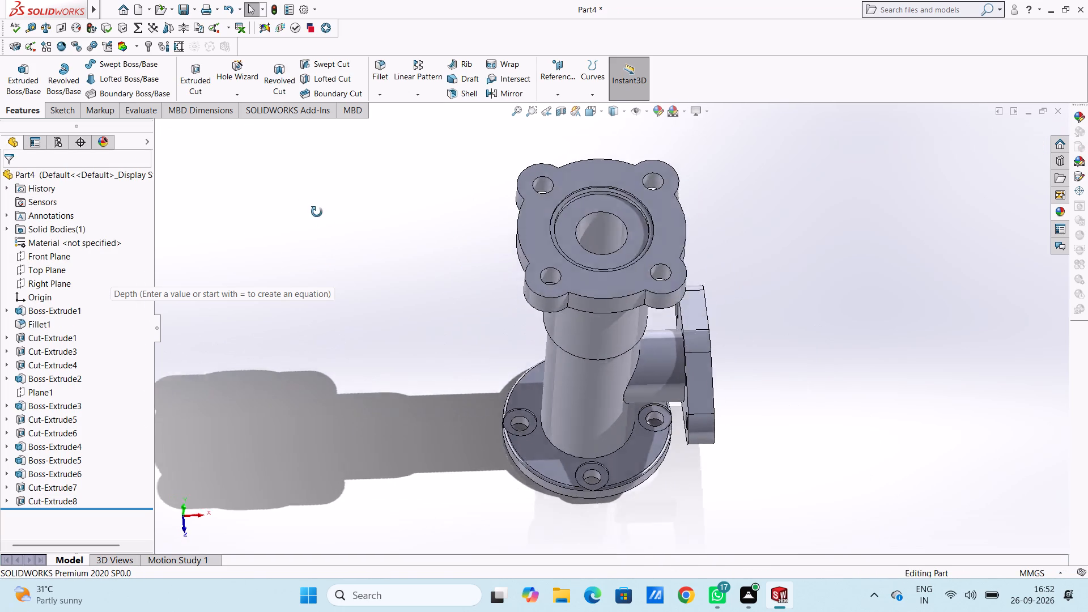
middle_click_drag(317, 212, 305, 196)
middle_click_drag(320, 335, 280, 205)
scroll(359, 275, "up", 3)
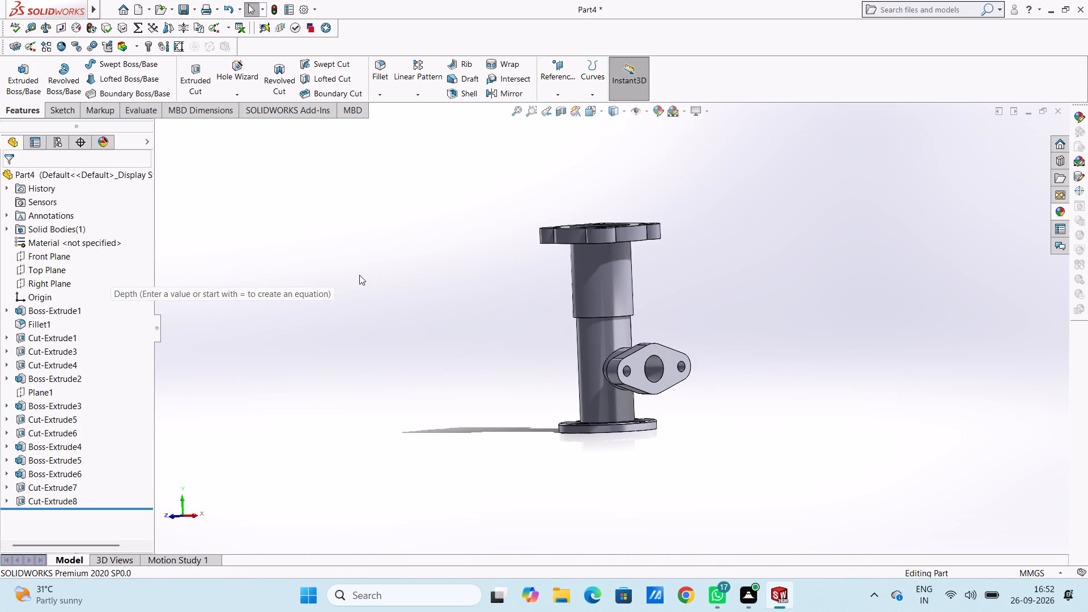
Examine the tube body and the four-eared flange with its stepped recess from above, the side and below.
middle_click_drag(411, 277, 458, 226)
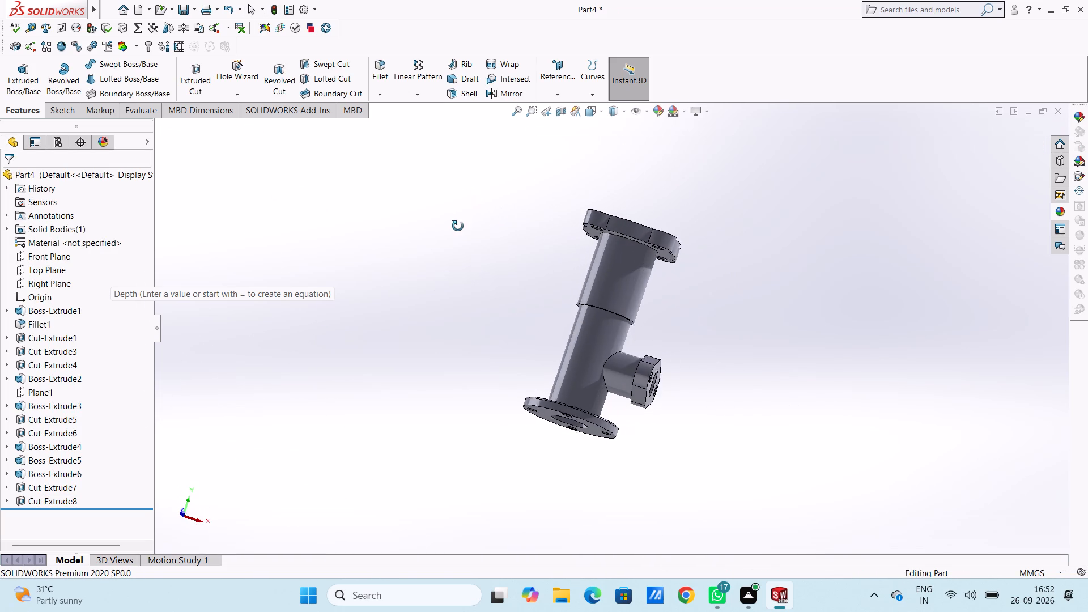
middle_click_drag(458, 226, 461, 237)
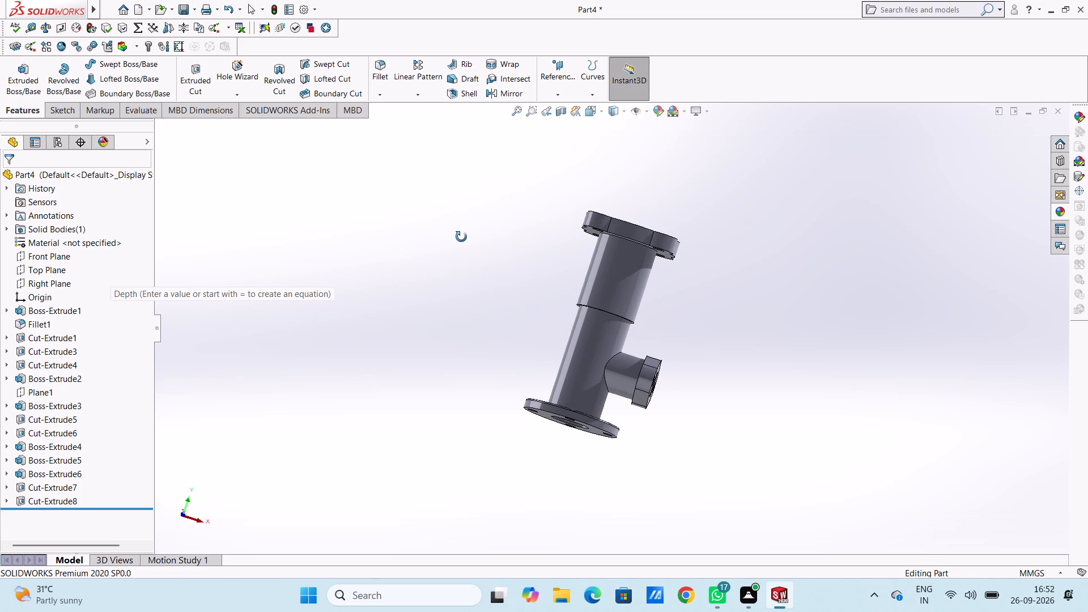
middle_click_drag(461, 237, 474, 259)
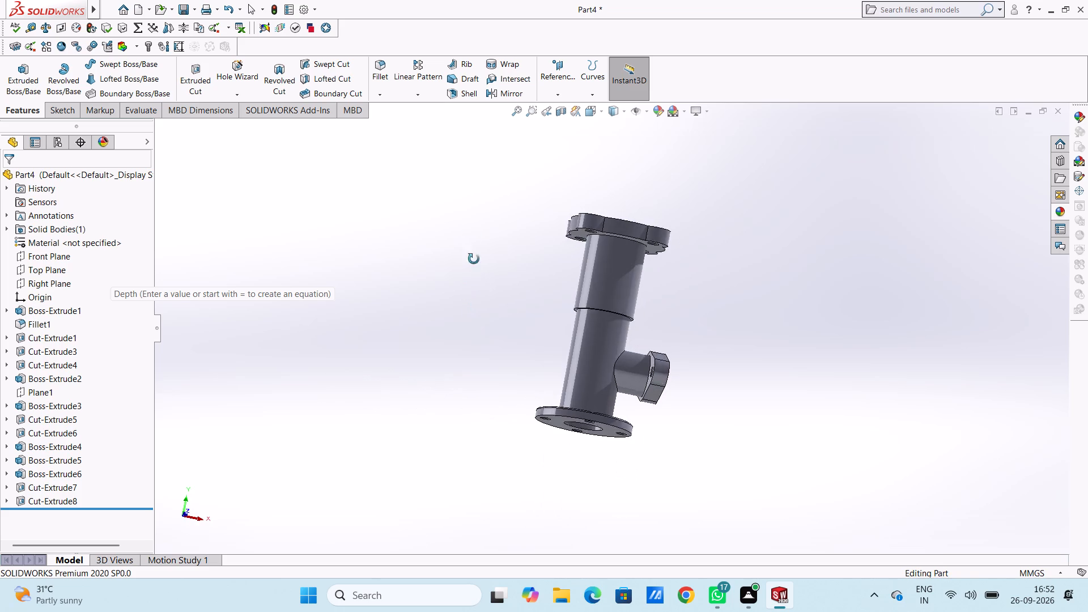
middle_click_drag(474, 259, 471, 273)
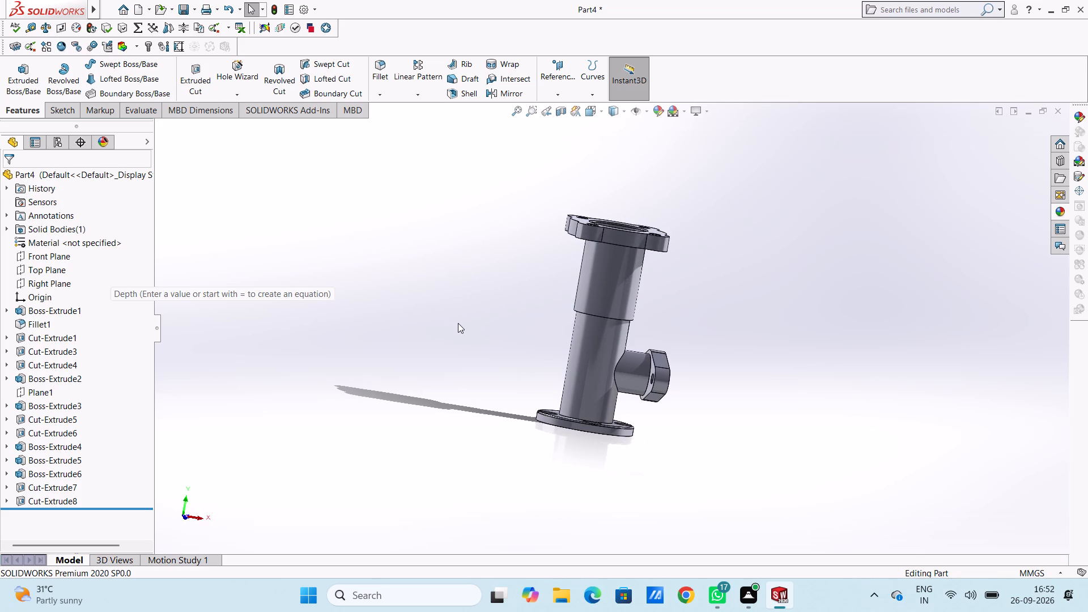
scroll(500, 318, "up", 3)
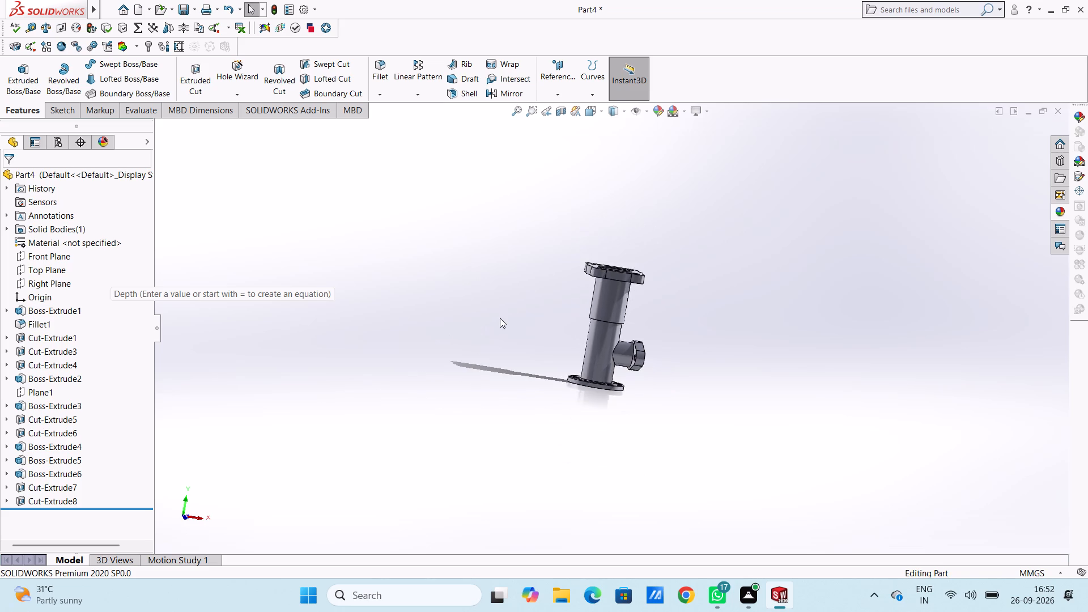
middle_click_drag(473, 318, 440, 357)
scroll(441, 326, "down", 2)
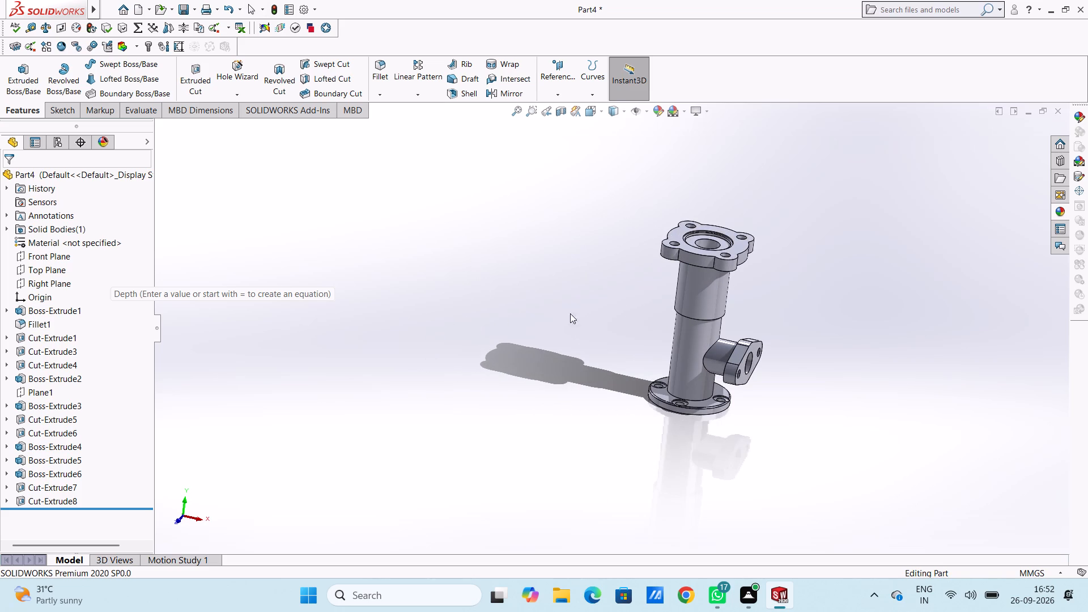
scroll(625, 286, "up", 1)
middle_click_drag(637, 285, 674, 296)
scroll(674, 296, "down", 4)
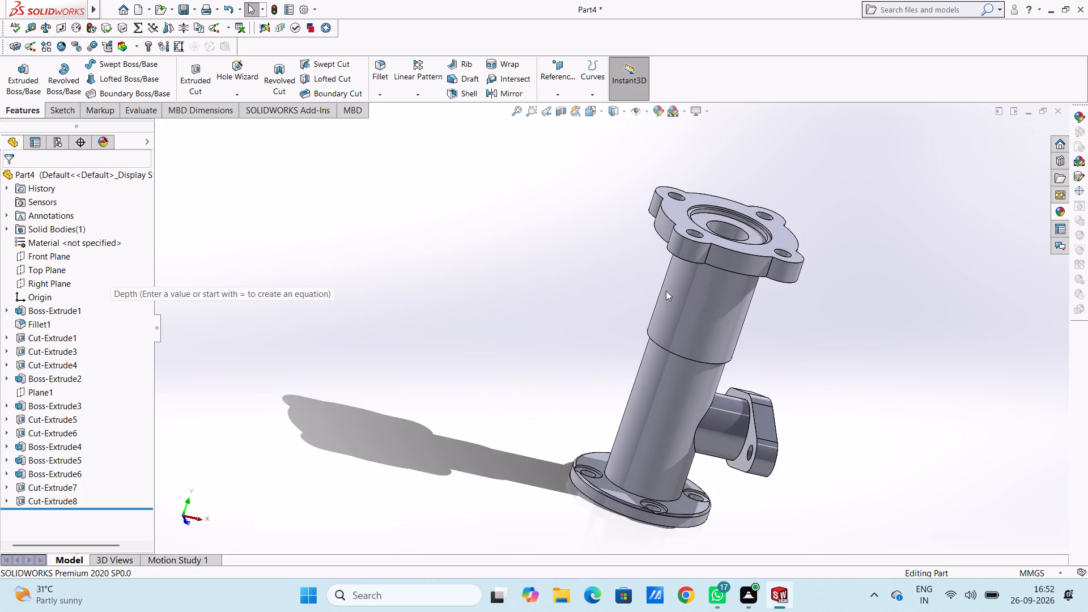
scroll(662, 283, "down", 3)
middle_click_drag(602, 279, 603, 223)
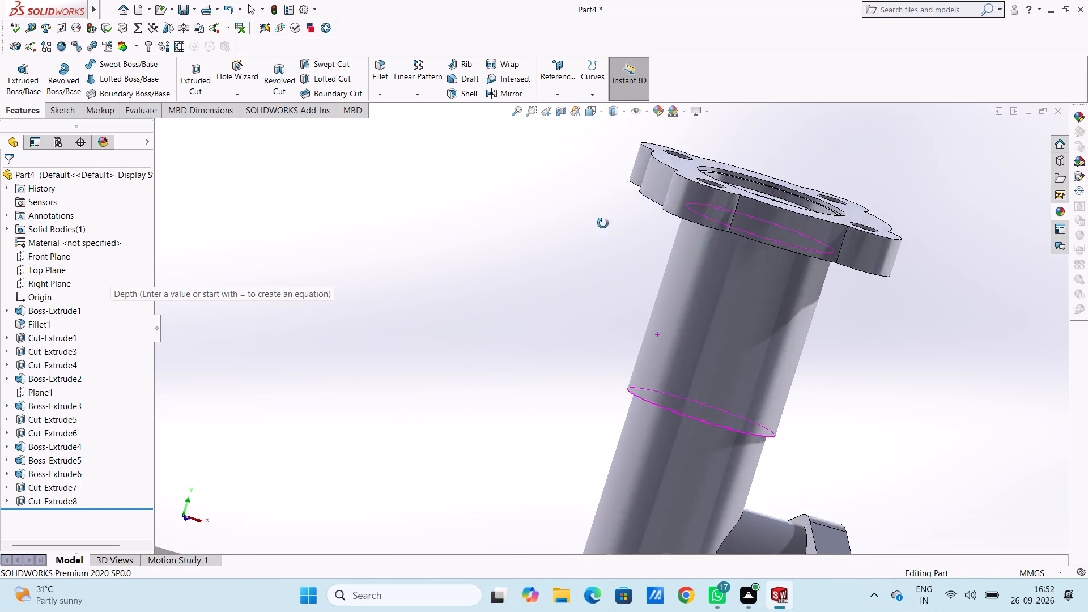
middle_click_drag(603, 223, 610, 175)
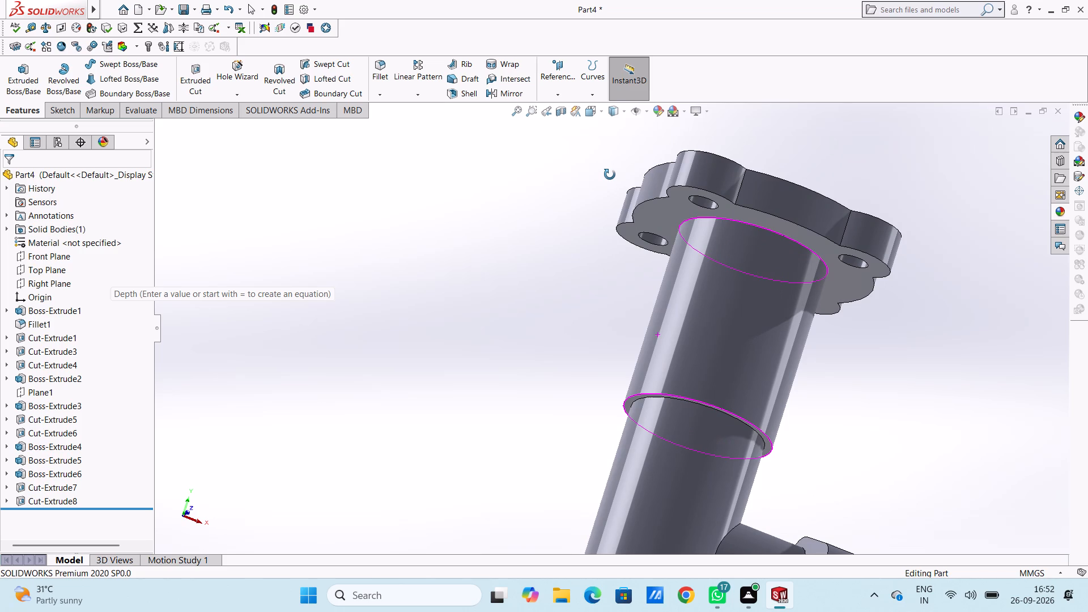
middle_click_drag(610, 175, 605, 245)
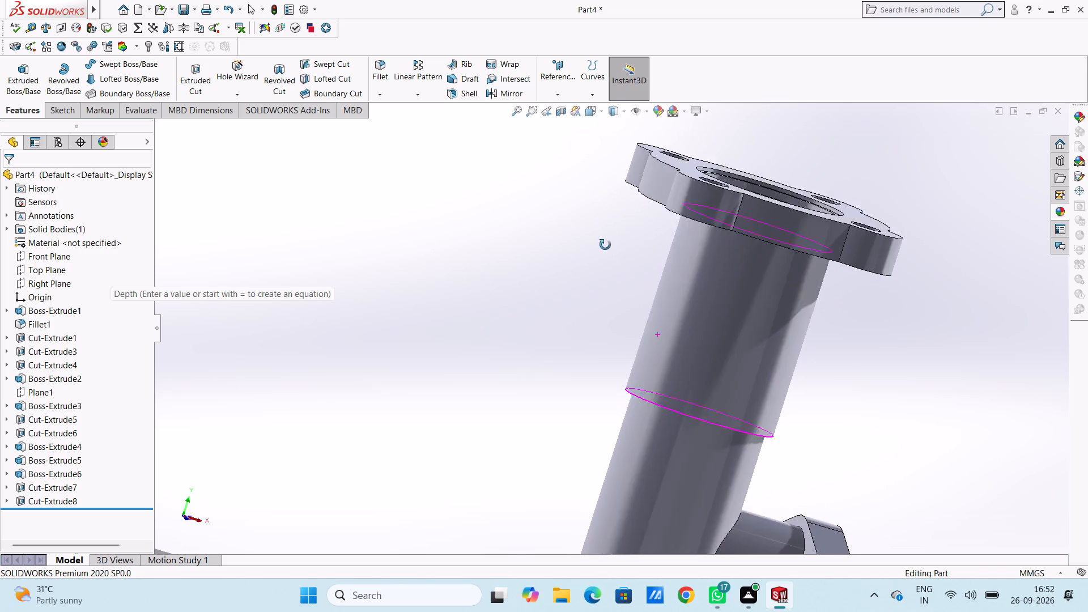
middle_click_drag(605, 245, 600, 303)
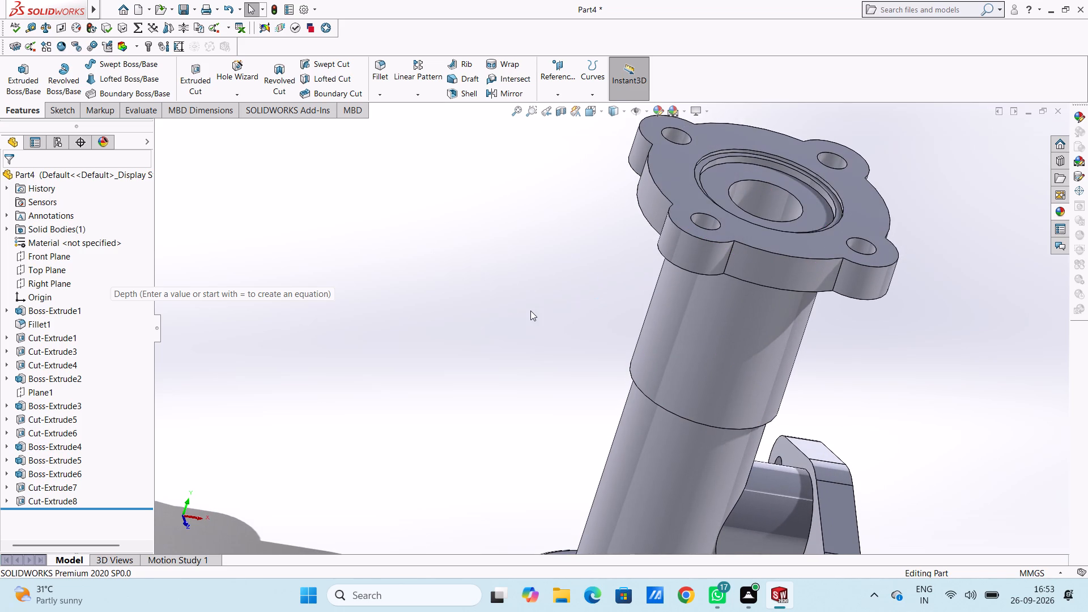
Undo the step cut, the recess cut with their sketches, and the four-eared flange extrusion, returning to the flange sketch.
key("ctrl+z")
key("ctrl+z")
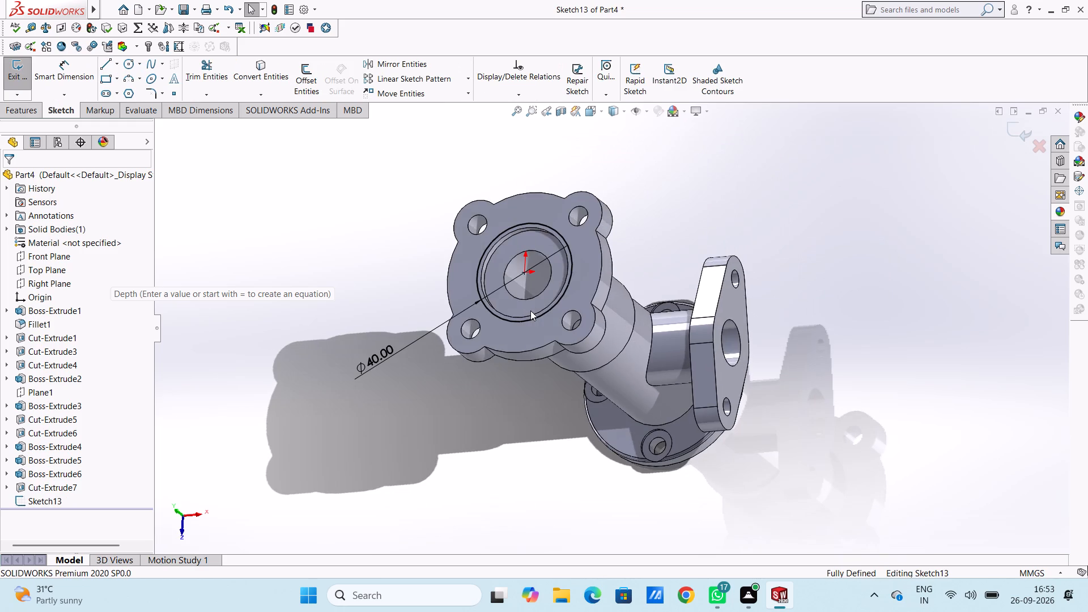
key("ctrl+z")
key("ctrl+z")
key("ctrl+z")
key("ctrl+z")
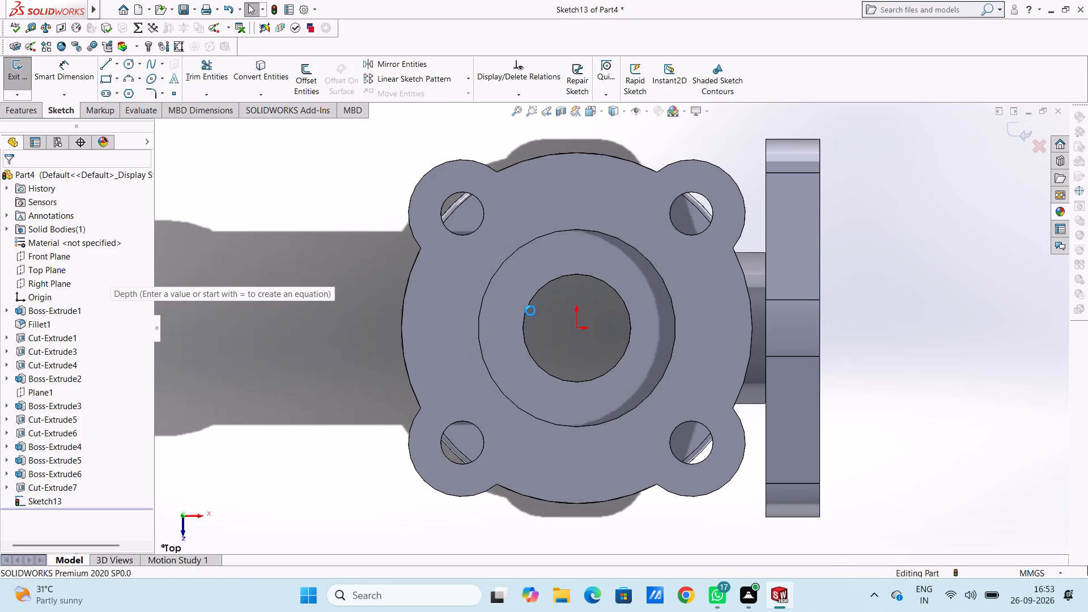
key("ctrl+z")
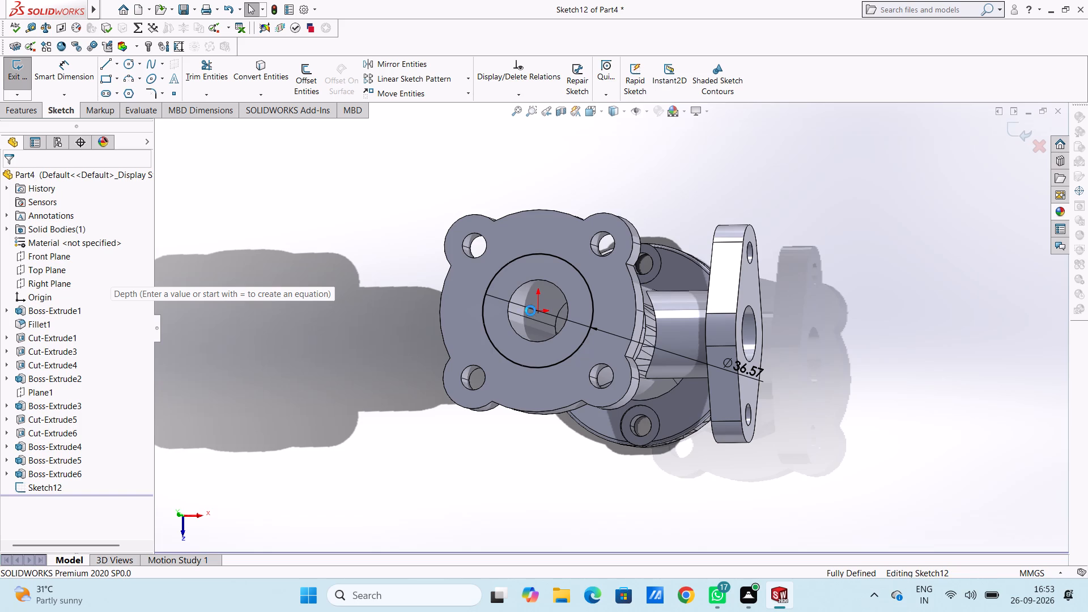
key("ctrl+z")
key("ctrl+z")
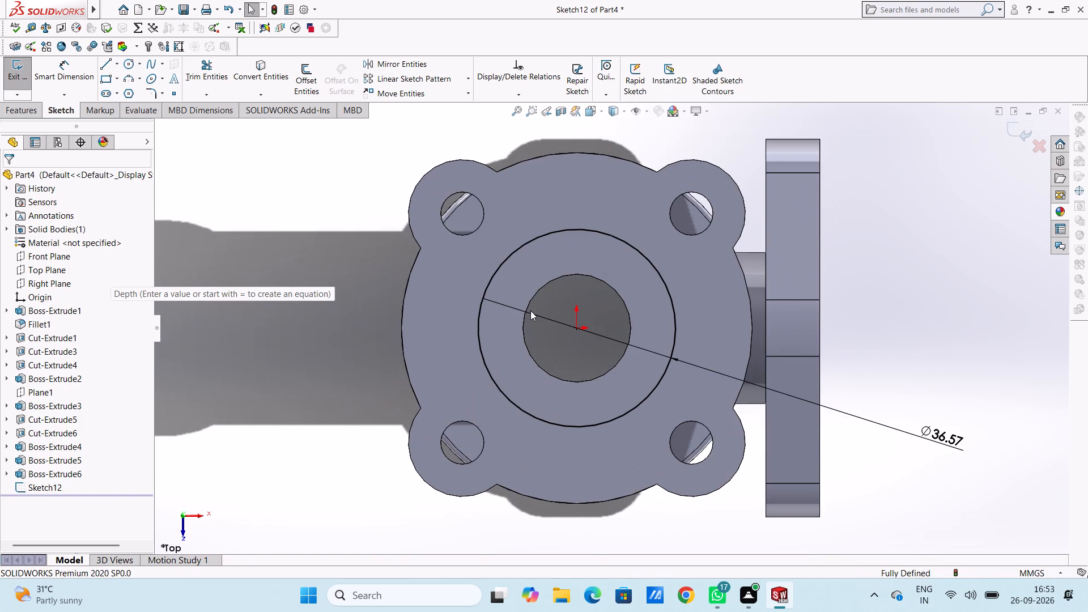
key("ctrl+z")
key("ctrl+z")
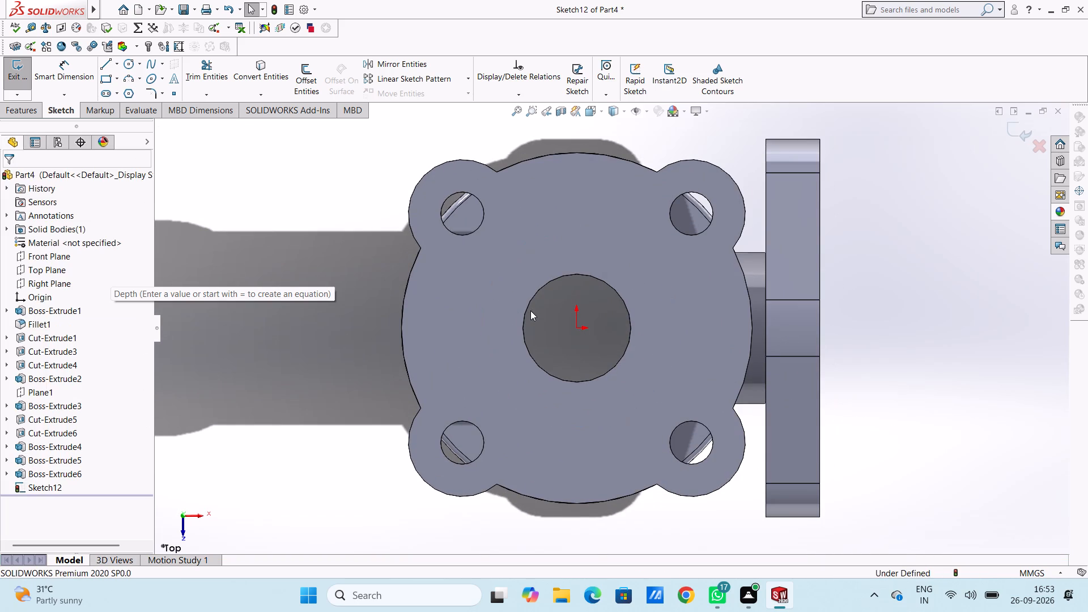
key("ctrl+z")
key("ctrl+z")
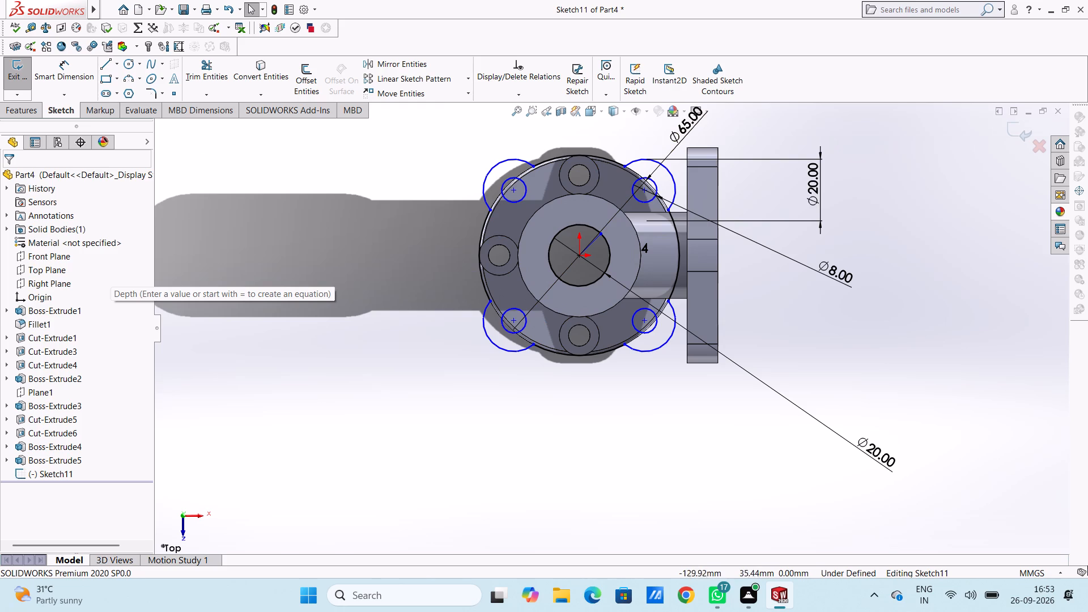
Extrude the four-eared flange's two sketch regions 6 mm, leaving the bore and four ear holes open.
left_click(27, 108)
left_click(31, 62)
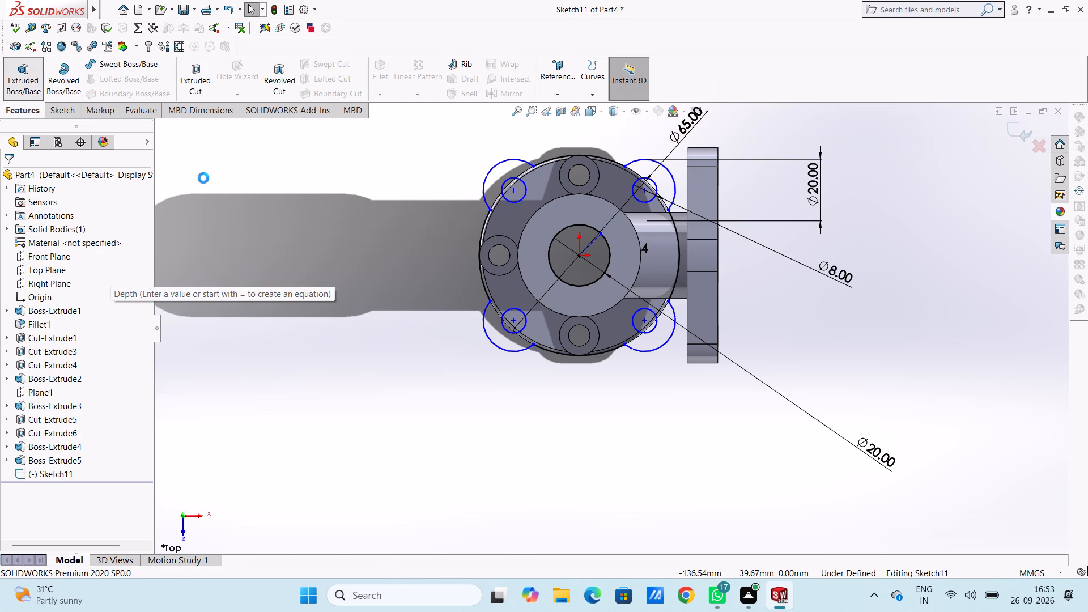
left_click(521, 212)
left_click(534, 228)
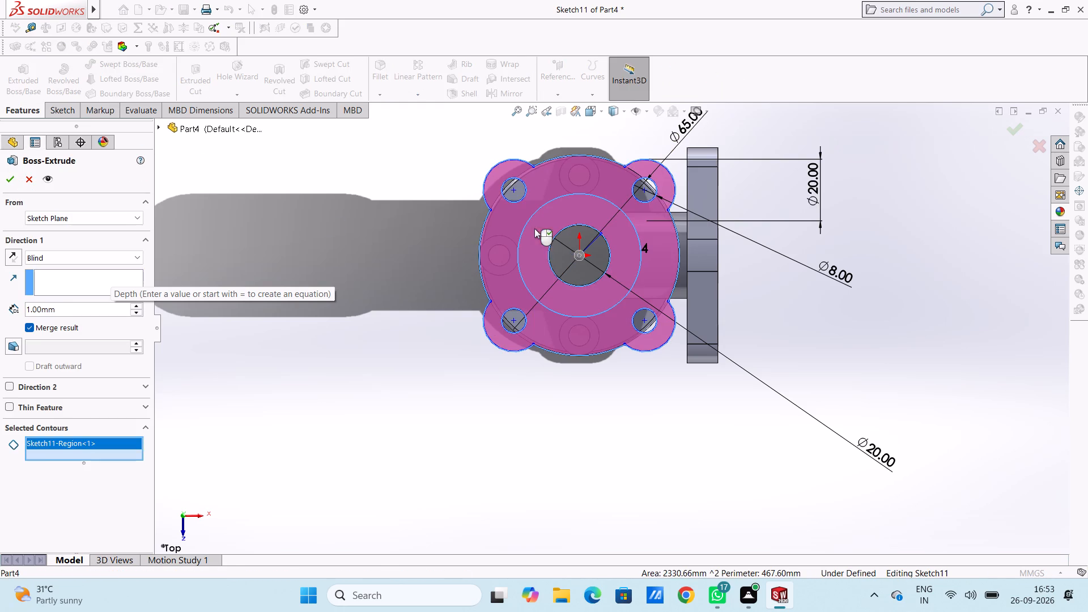
middle_click_drag(402, 424, 378, 321)
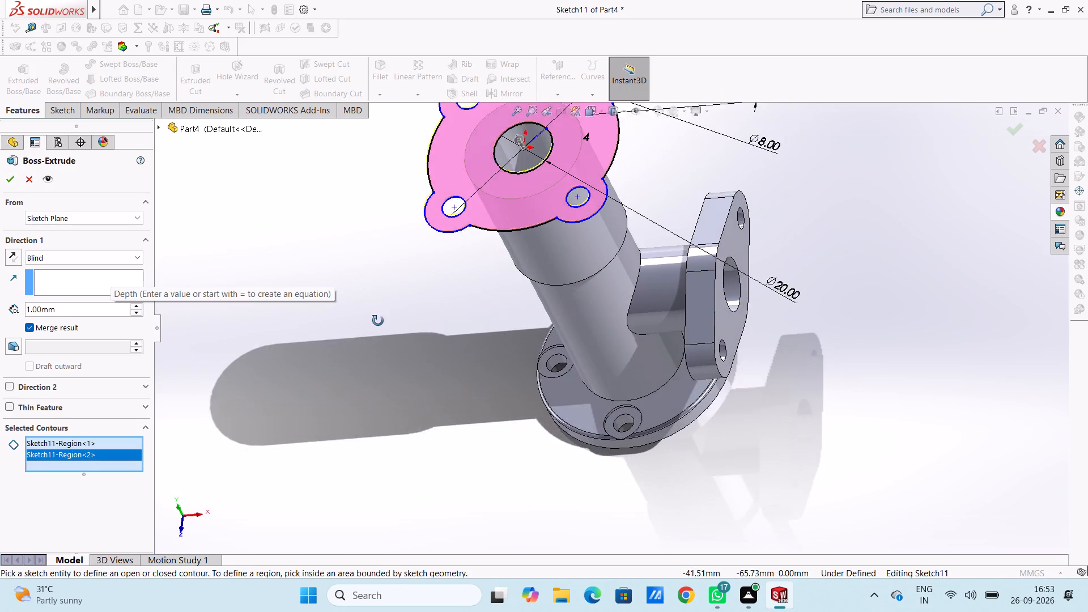
scroll(378, 321, "up", 2)
middle_click_drag(432, 376, 399, 346)
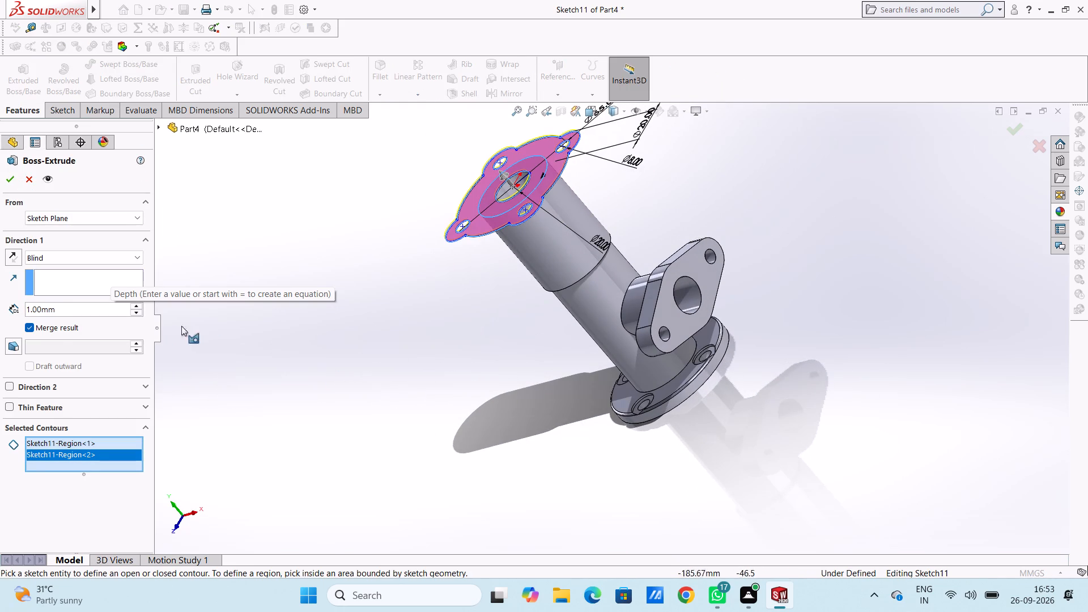
double_click(73, 309)
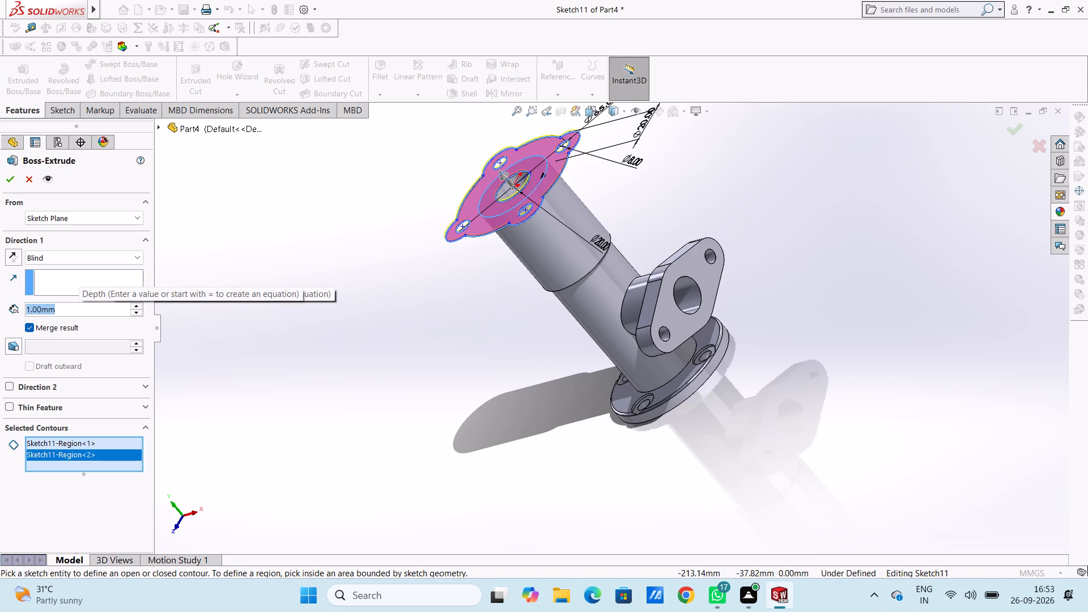
key("6")
key("Return")
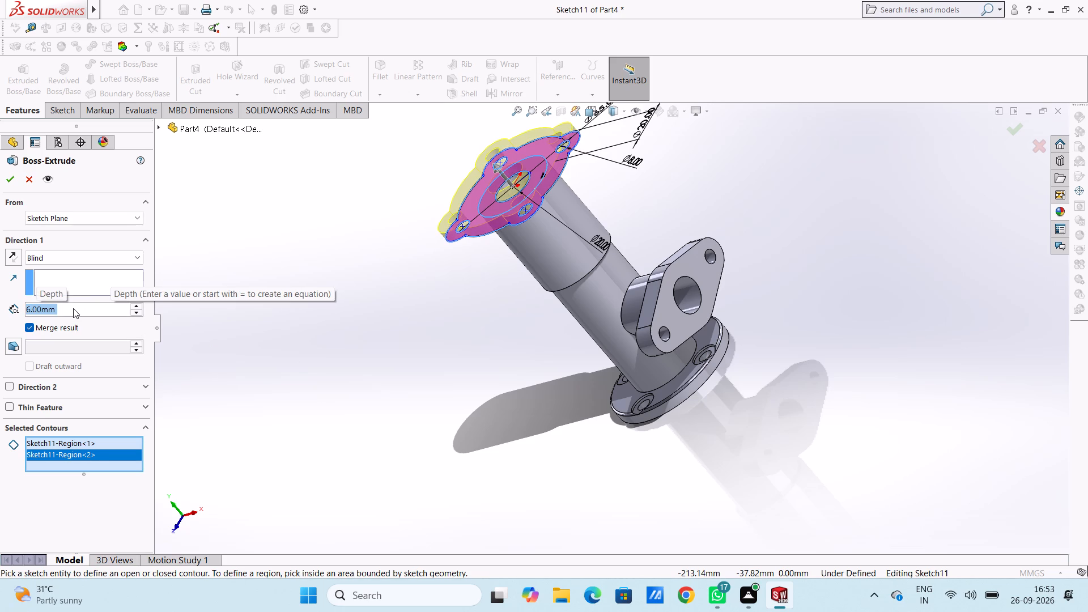
left_click(11, 181)
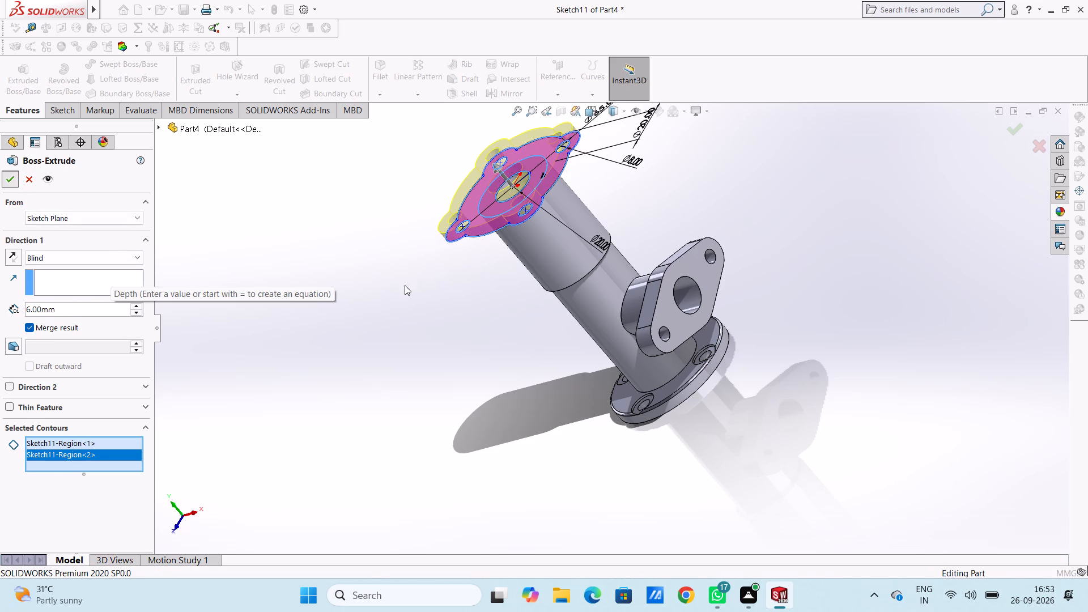
left_click(450, 290)
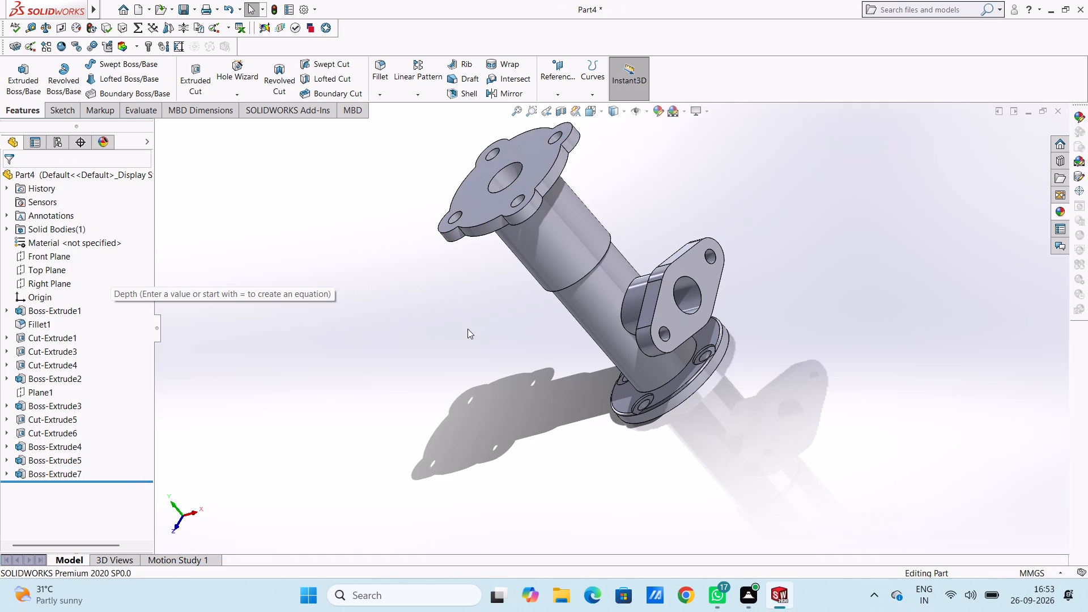
Sketch a circle of about 15 mm radius, centred on the origin, on the four-eared flange's top face.
key("ctrl+5")
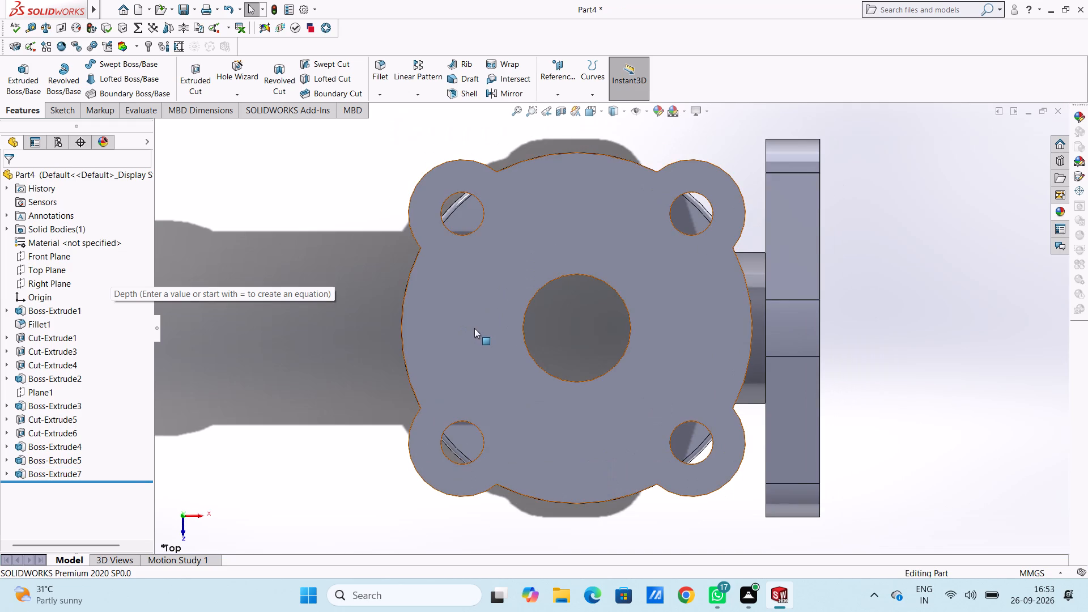
left_click(474, 328)
left_click(522, 297)
left_click(330, 382)
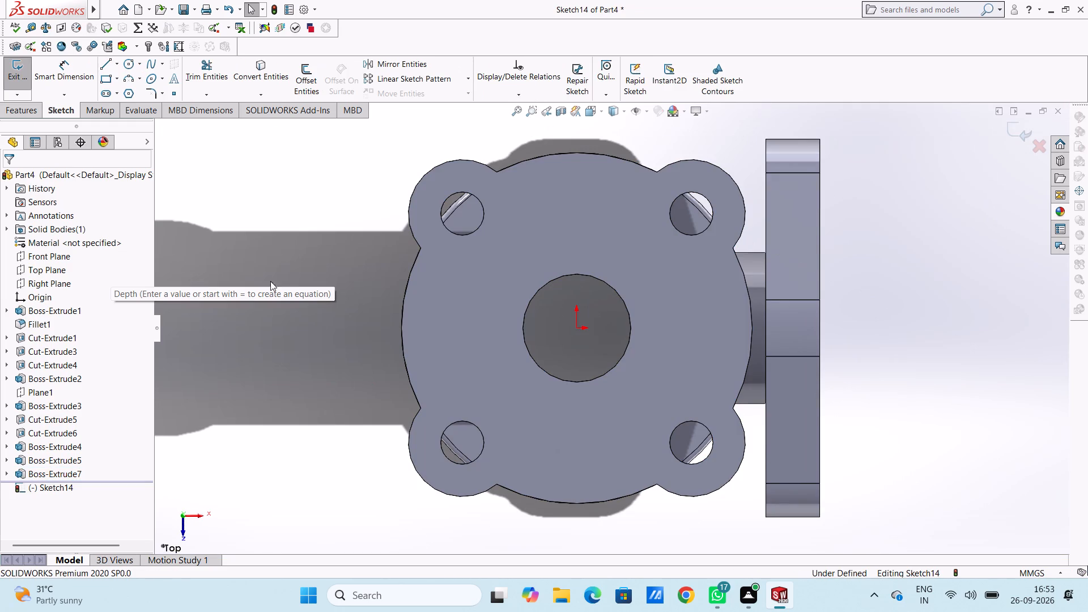
left_click(129, 62)
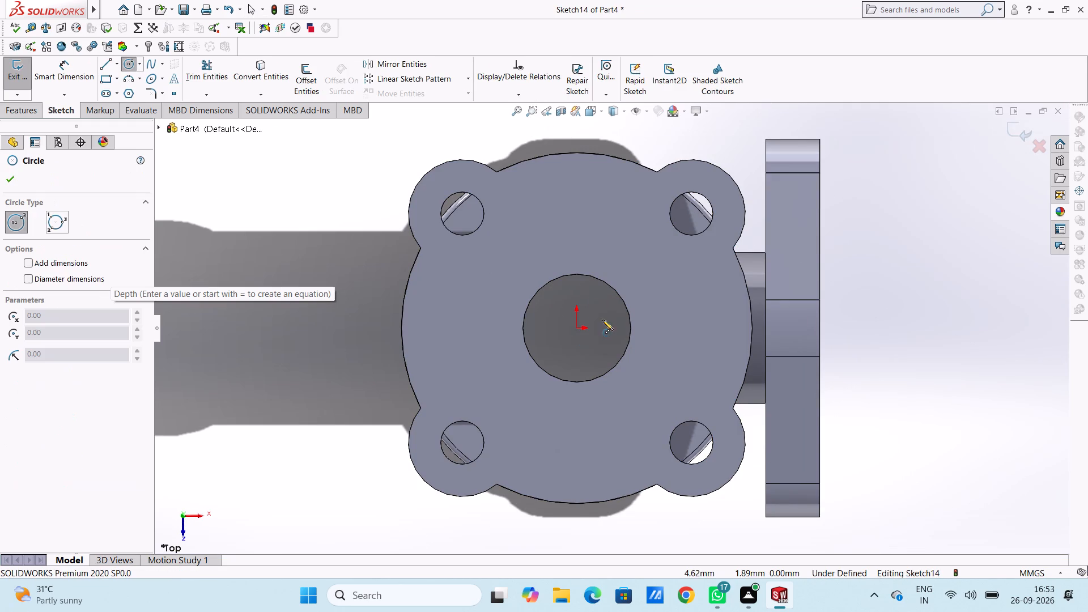
left_click(576, 330)
left_click(608, 402)
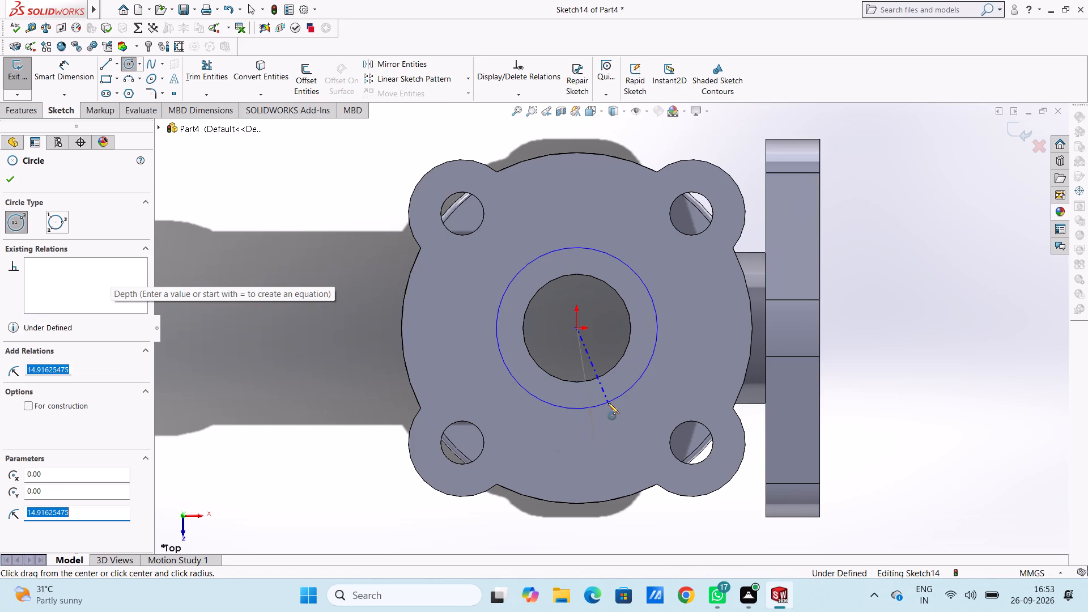
Dimension the new circle's diameter as 36 mm.
left_click(70, 72)
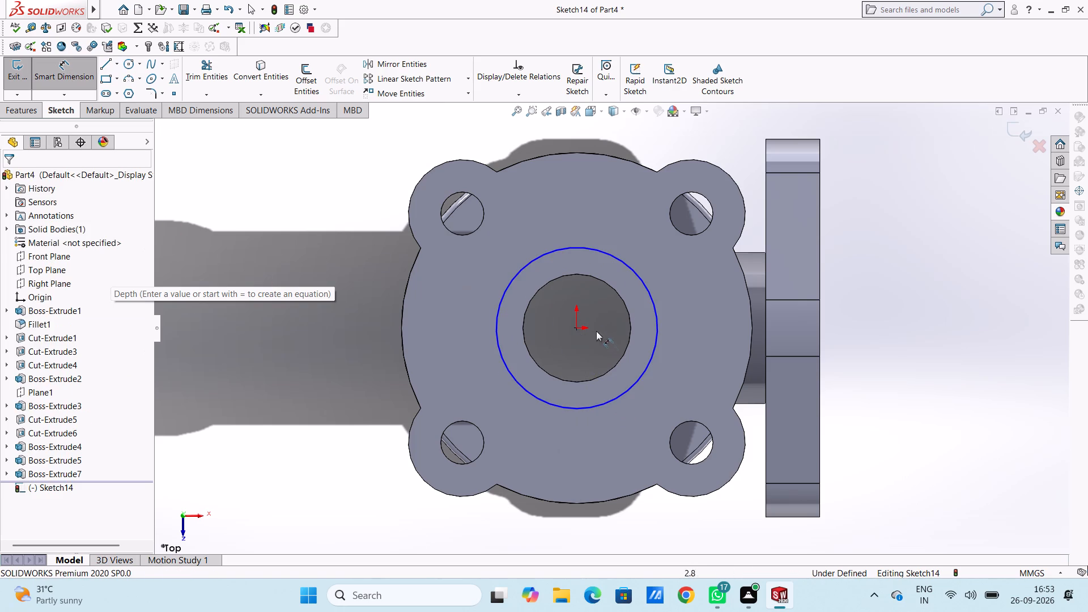
left_click(638, 377)
left_click(946, 440)
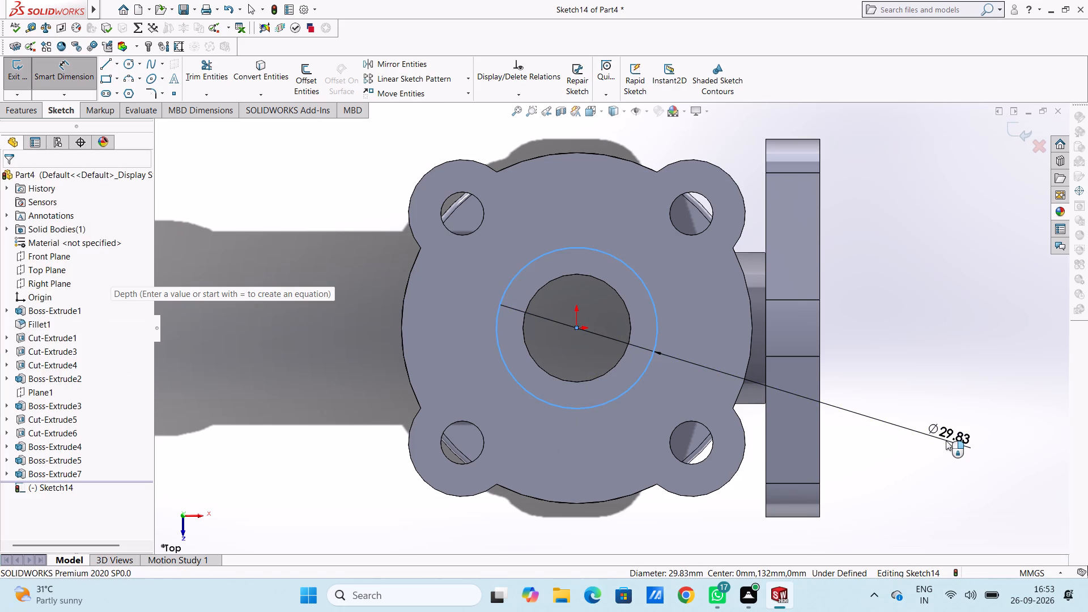
type("36")
key("Return")
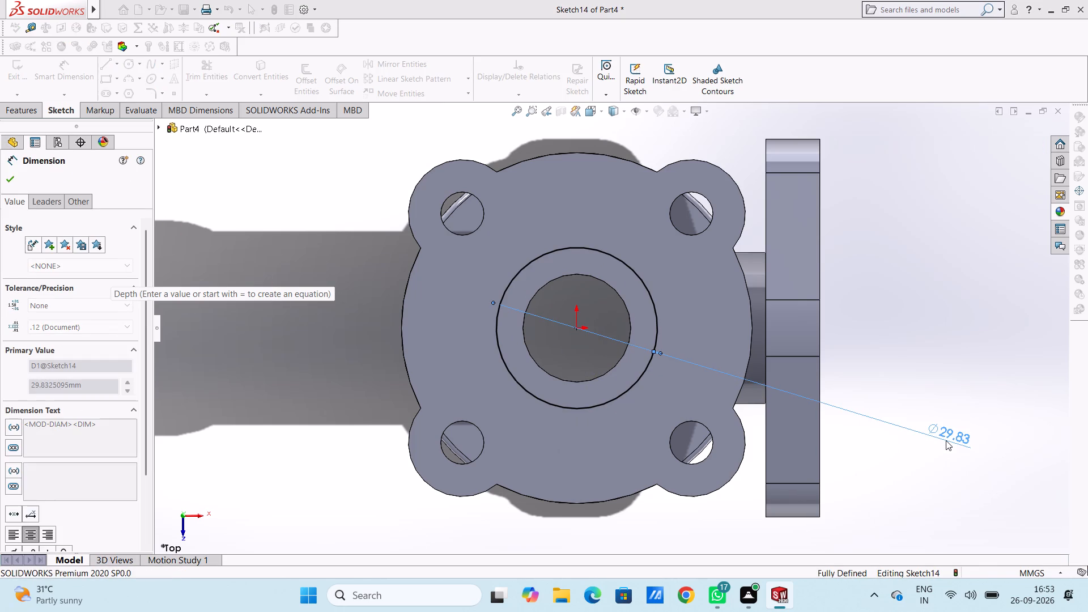
left_click(14, 175)
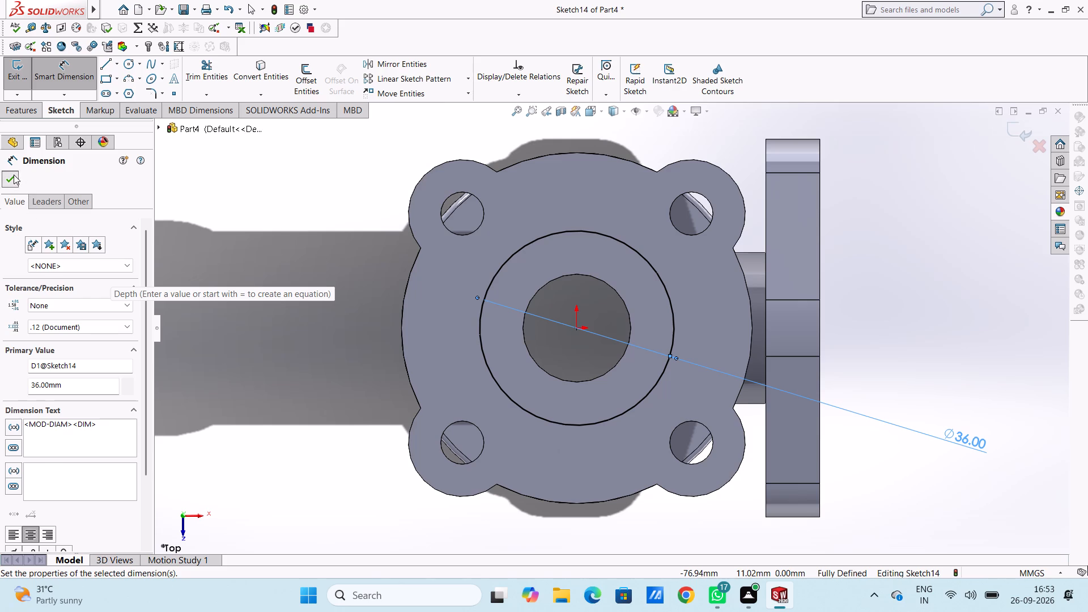
Cut the 36 mm circle 2 mm deep into the four-eared flange's top face.
left_click(17, 115)
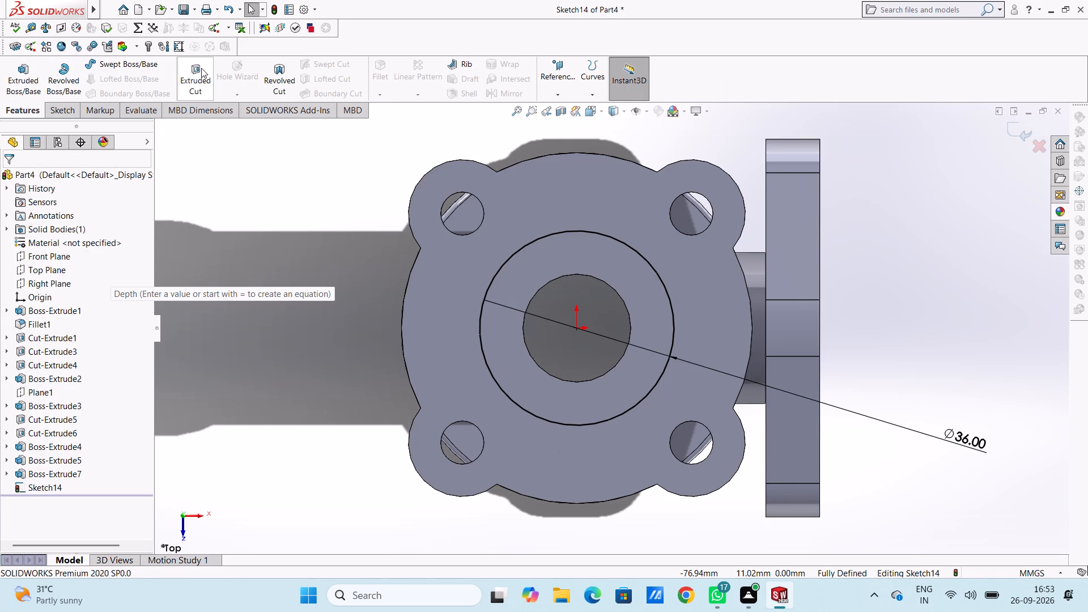
left_click(201, 68)
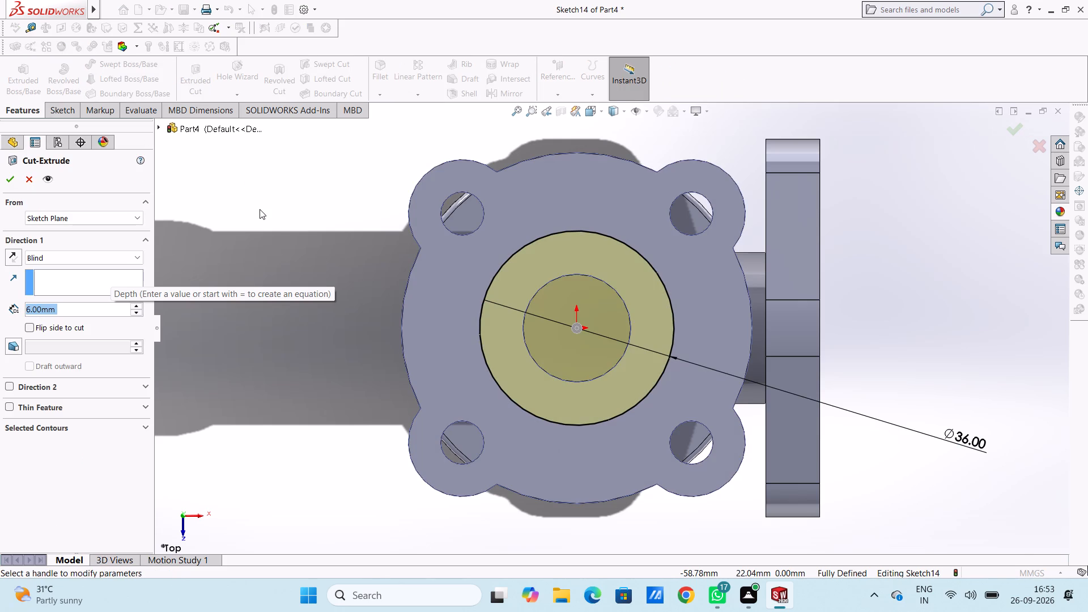
key("2")
key("Return")
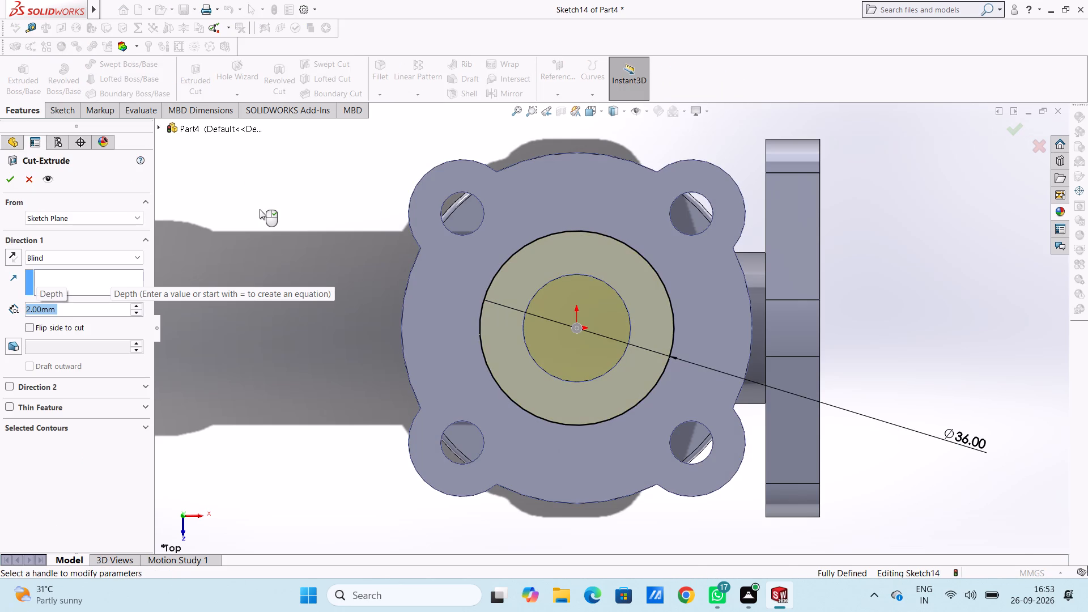
left_click(5, 177)
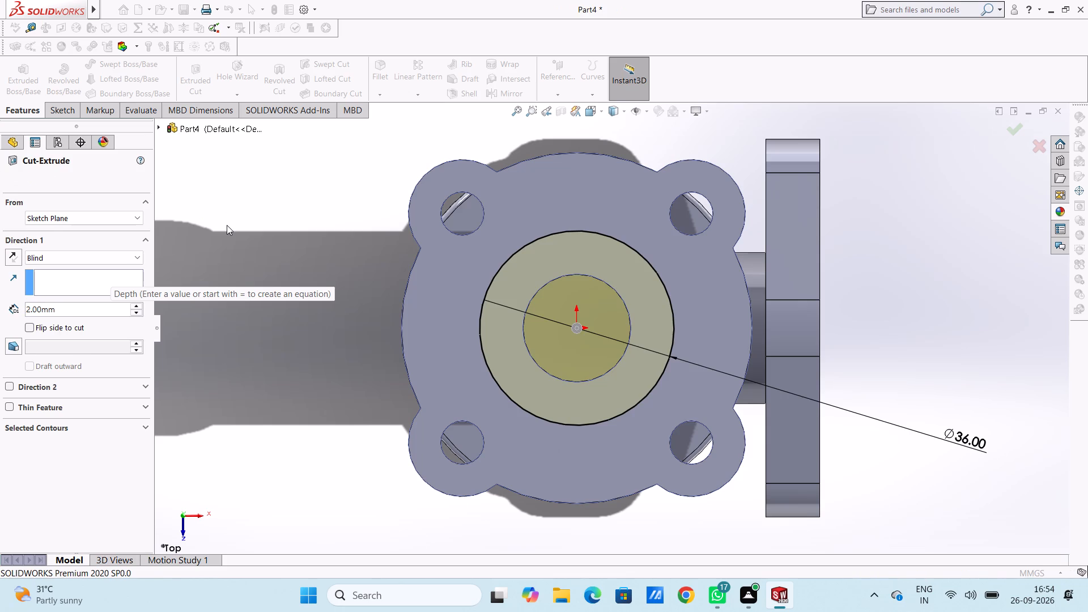
left_click(227, 225)
Fillet the upper circular edge of the four-eared flange's recess with a 1 mm radius.
middle_click_drag(295, 245, 256, 218)
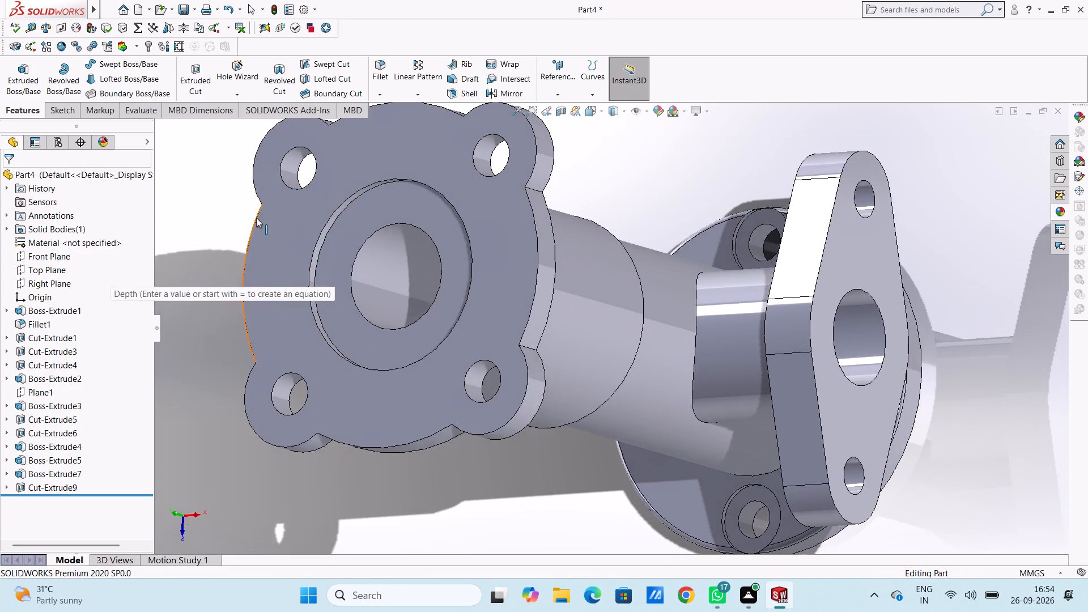
scroll(256, 219, "up", 4)
middle_click_drag(394, 312, 376, 221)
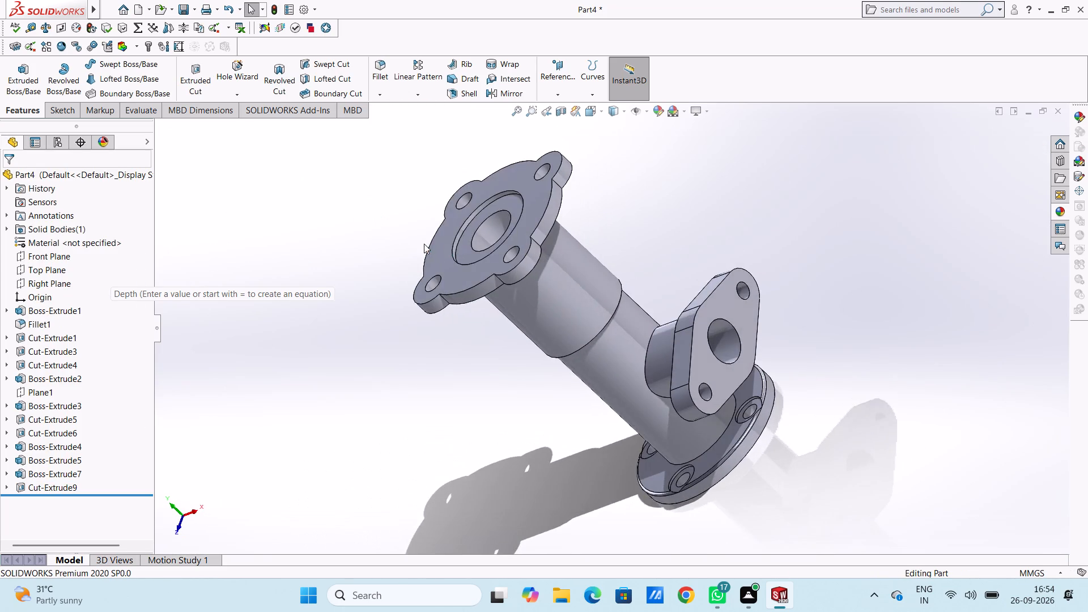
scroll(456, 229, "down", 4)
left_click(384, 66)
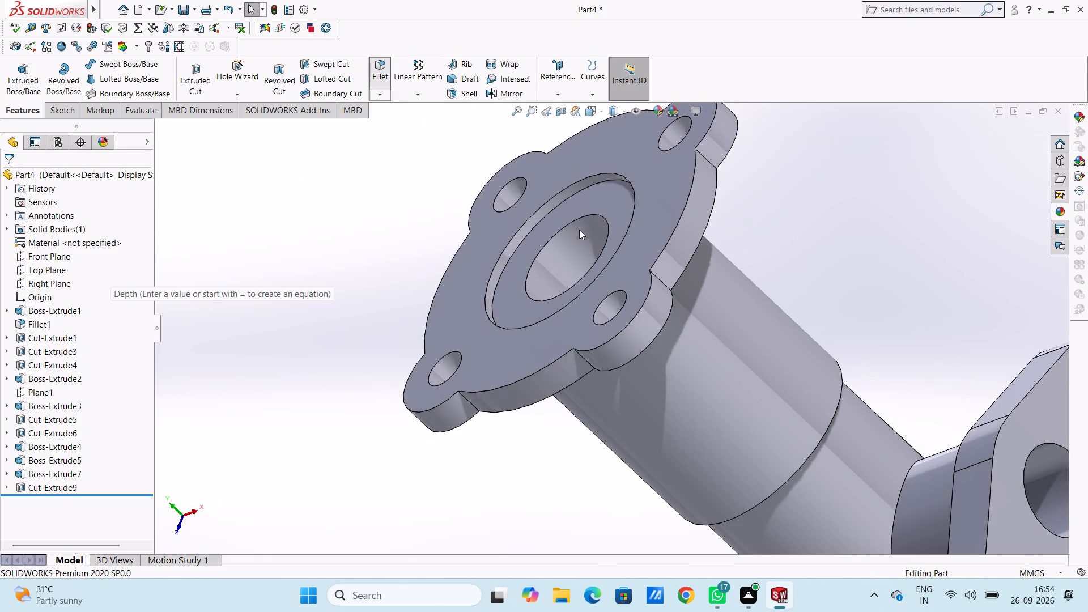
scroll(580, 228, "down", 8)
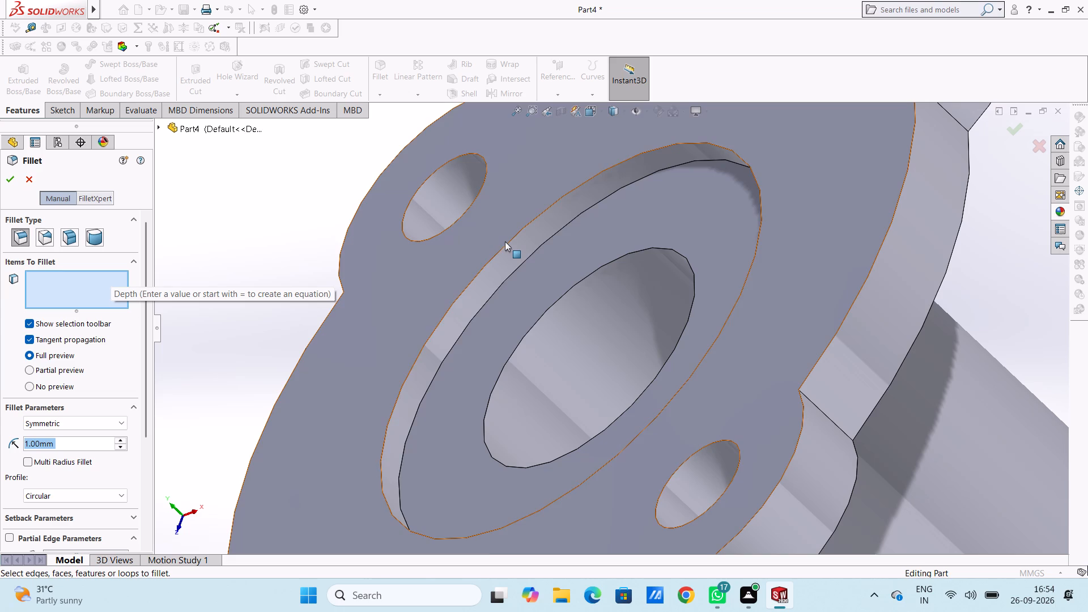
left_click(507, 244)
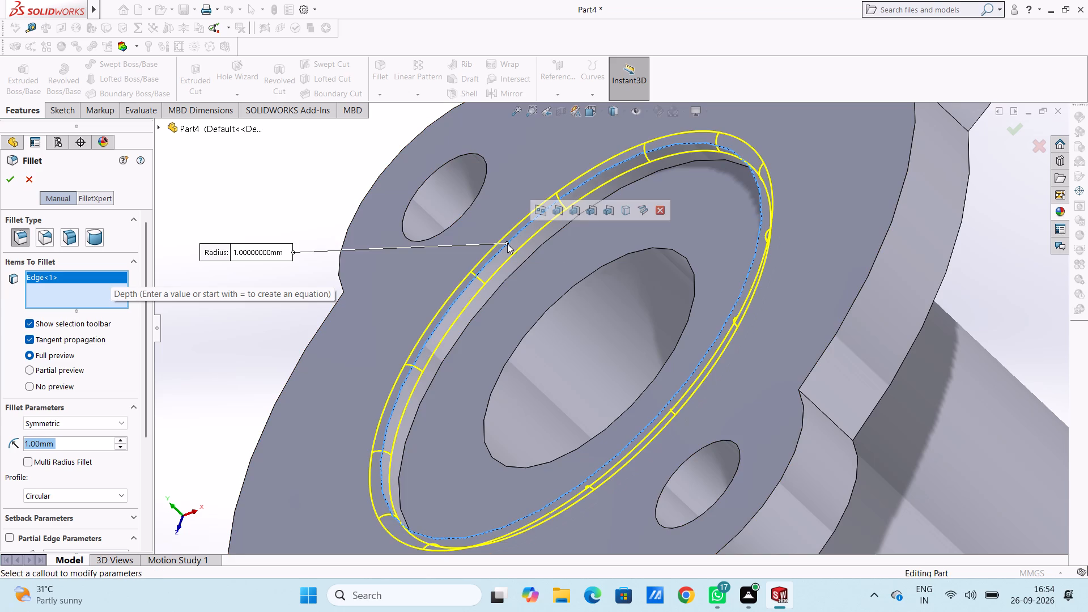
left_click(6, 180)
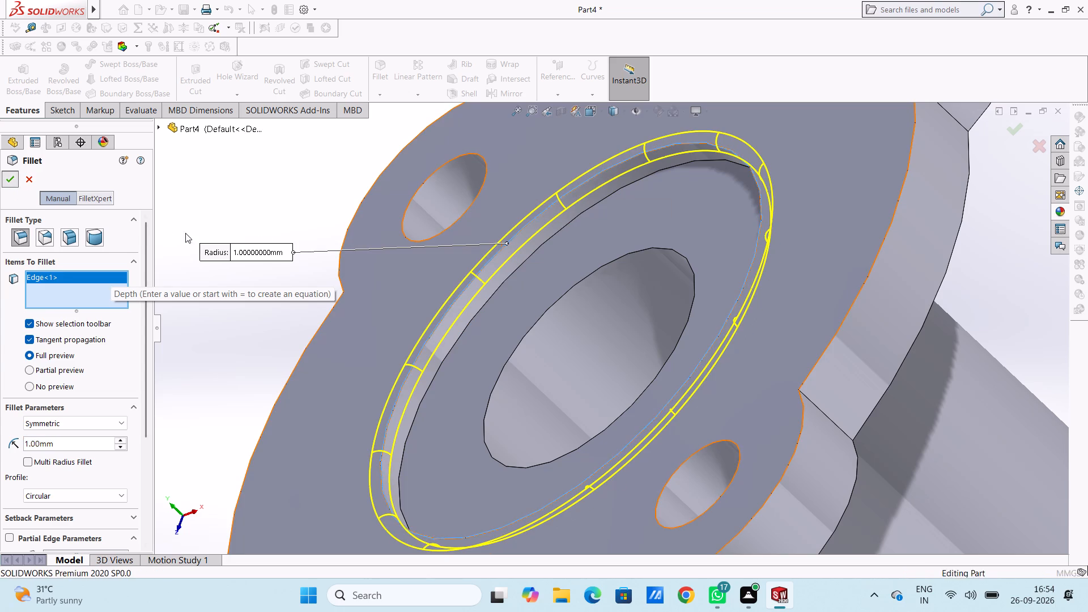
scroll(197, 236, "up", 4)
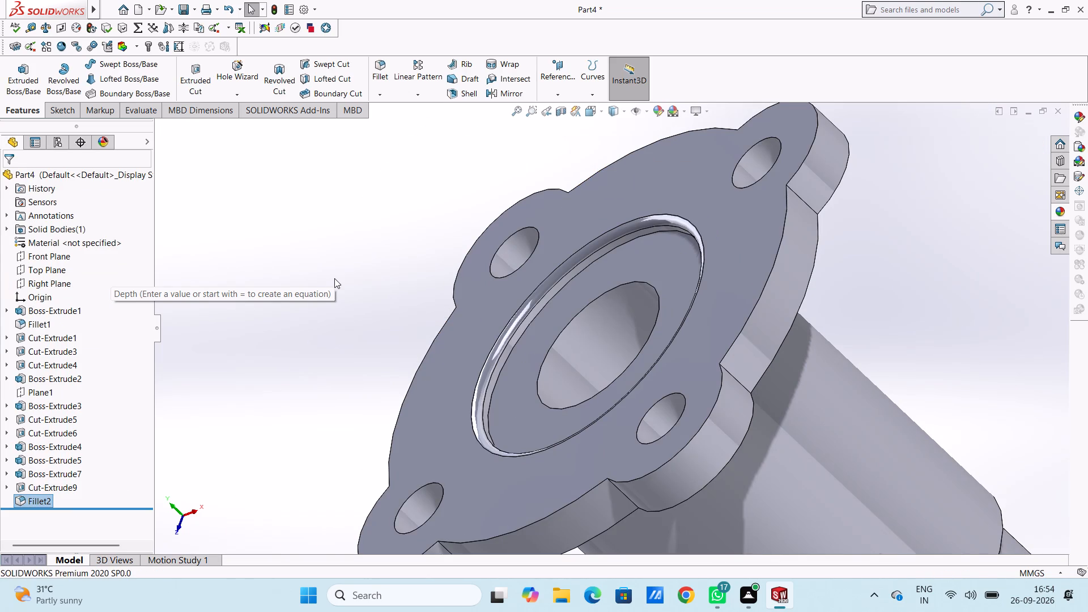
key("ctrl+7")
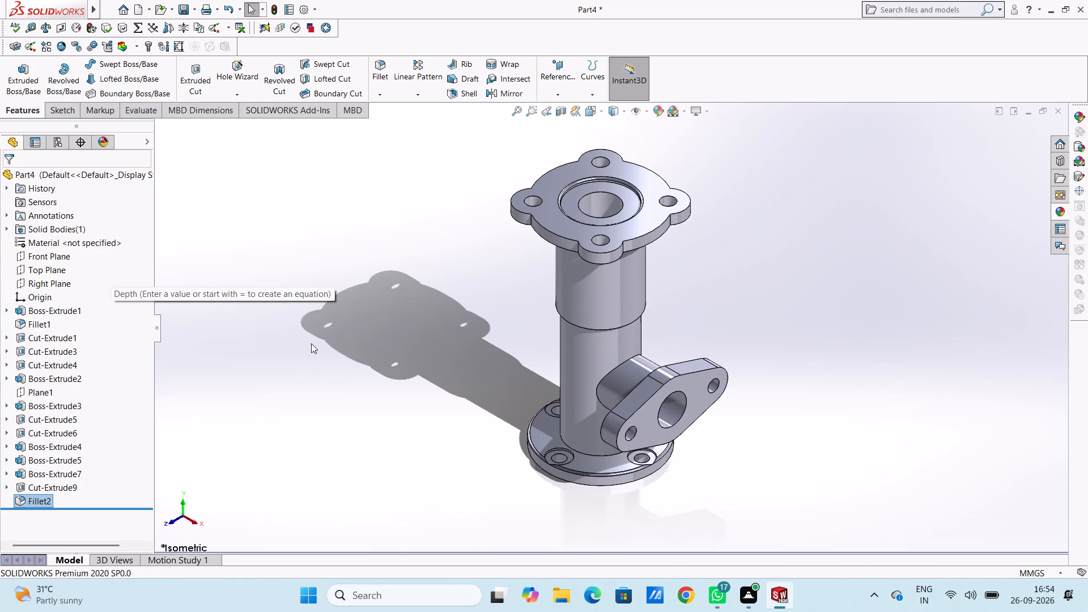
key("Escape")
key("Escape")
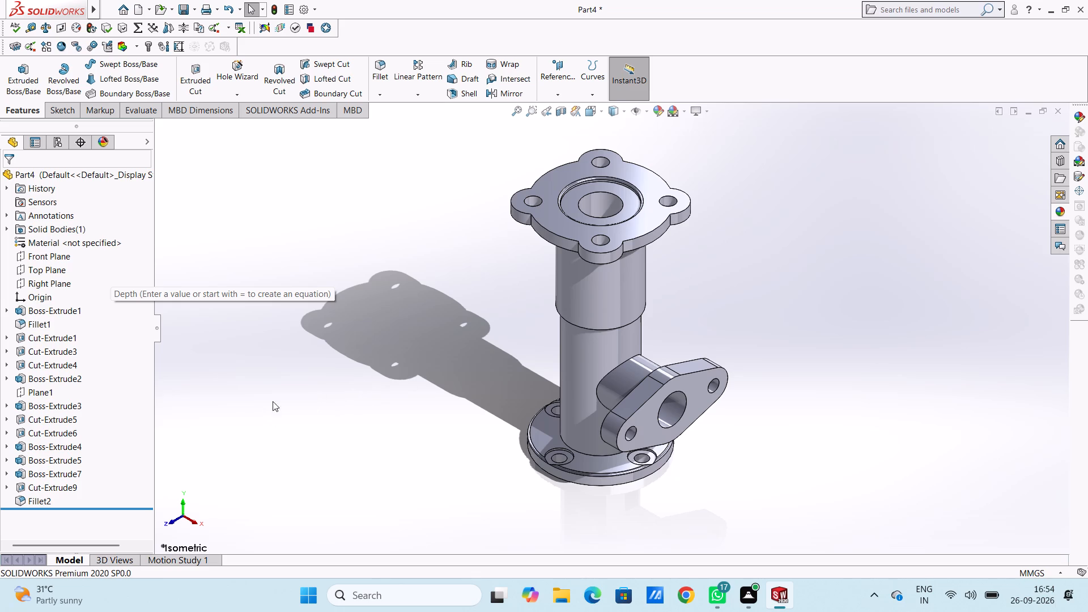
Create a reference plane offset 35 mm from the Front Plane, on the positive Z side.
key("ctrl+5")
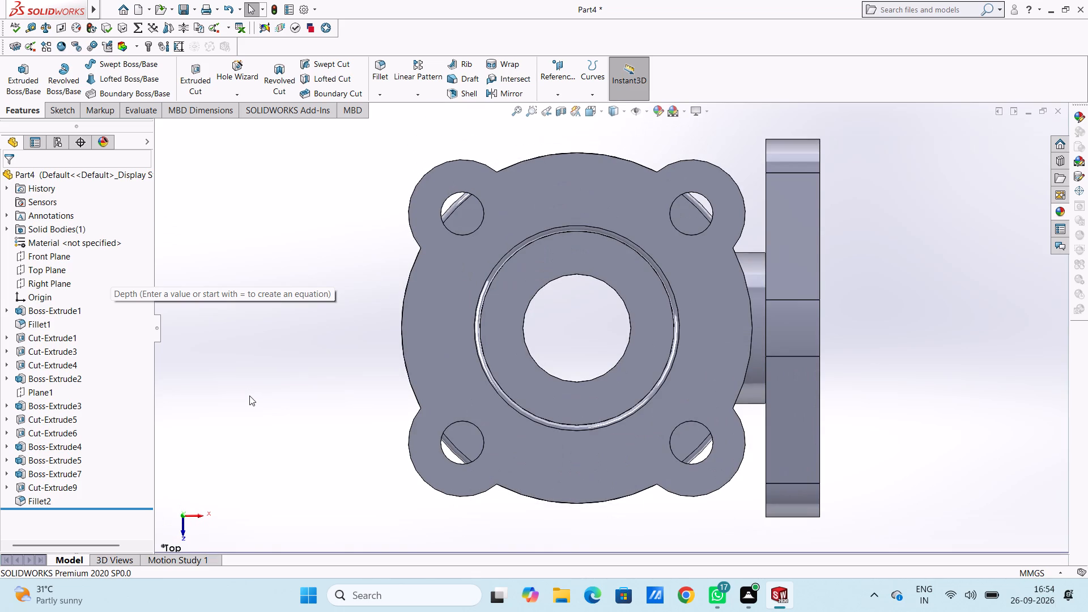
scroll(249, 396, "up", 2)
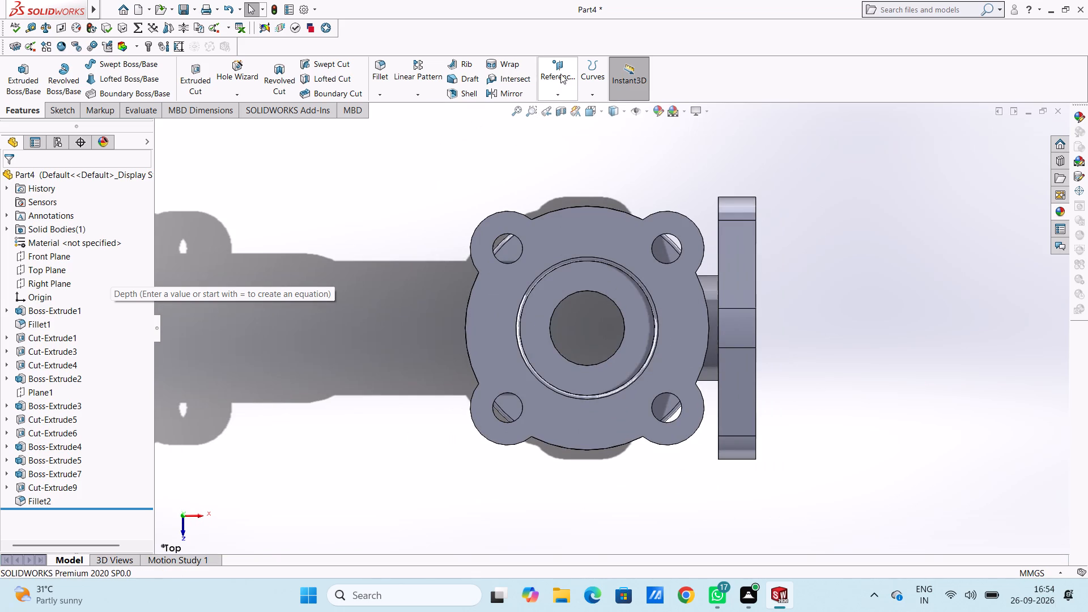
left_click(560, 73)
left_click(562, 105)
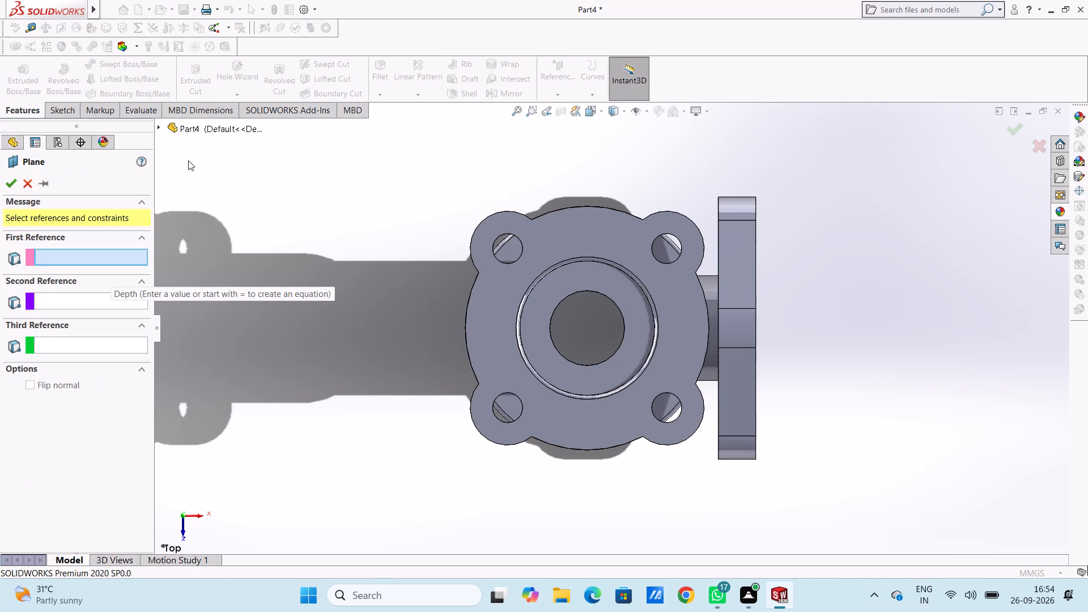
left_click(205, 127)
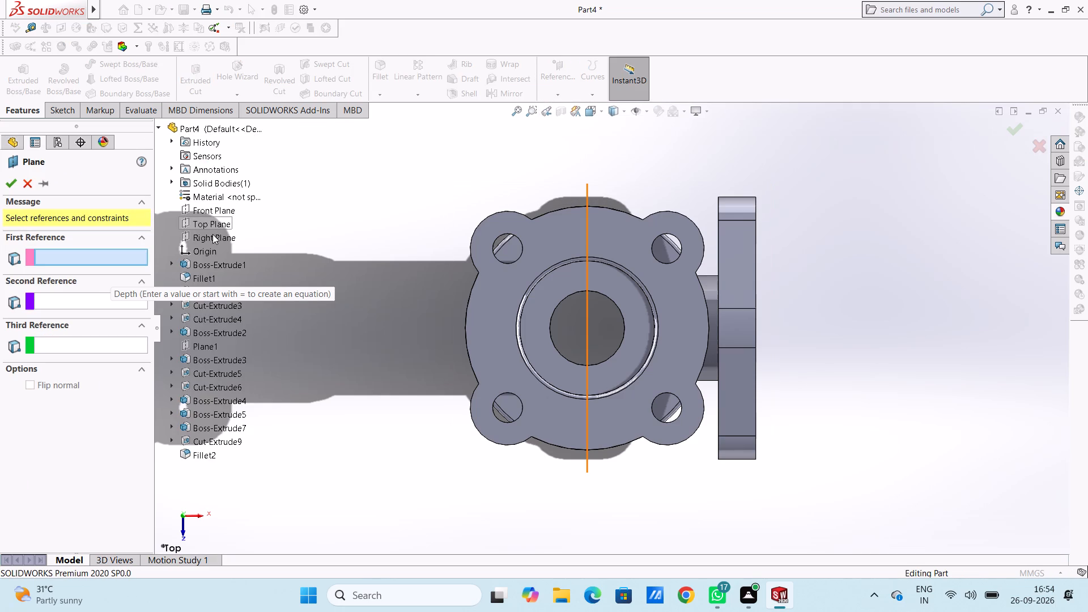
left_click(220, 211)
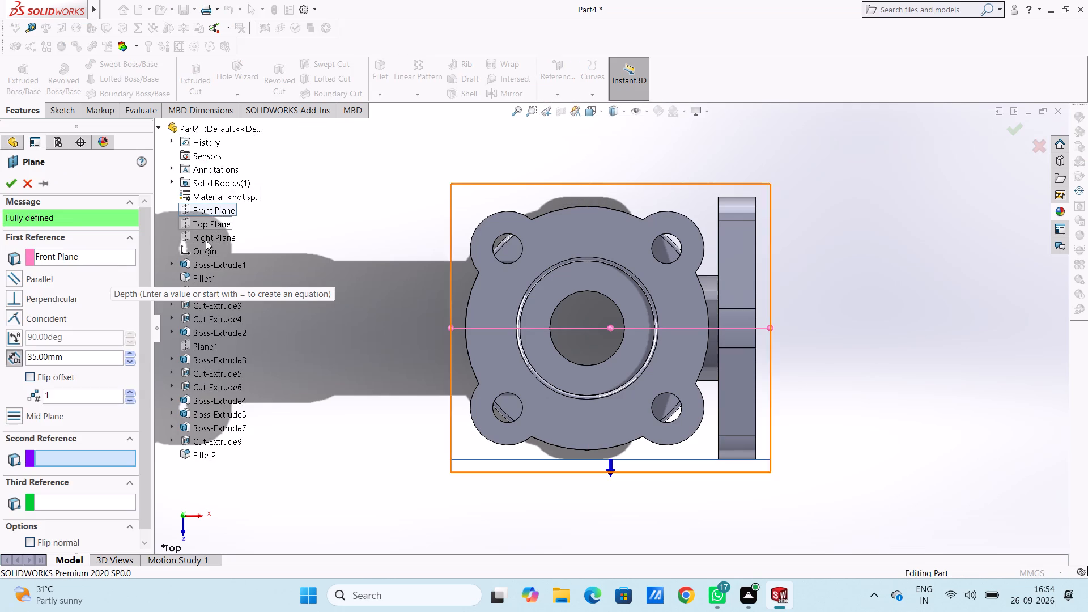
double_click(71, 355)
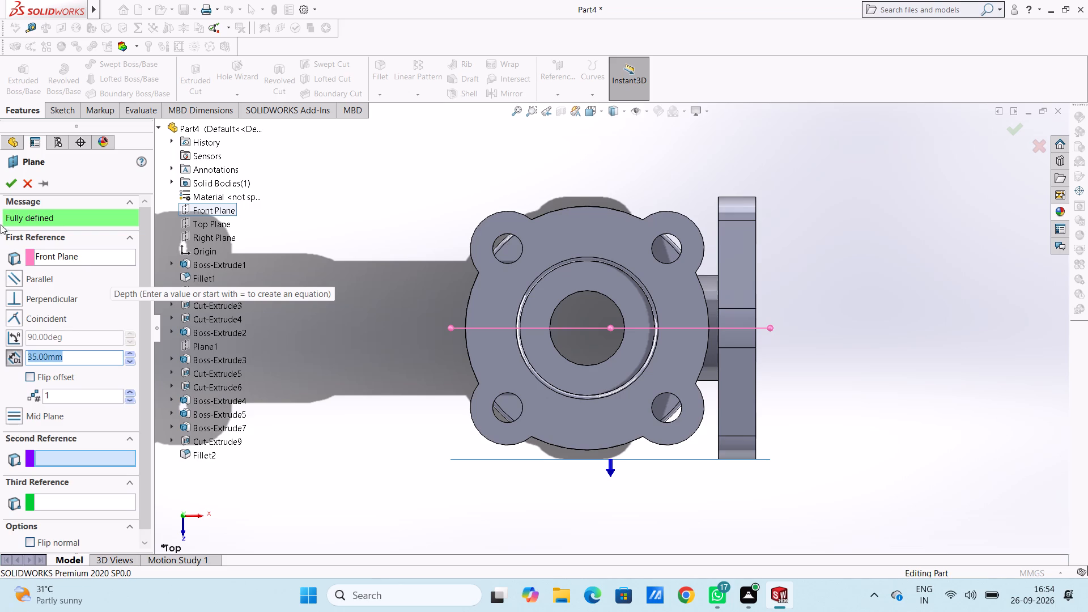
left_click(9, 185)
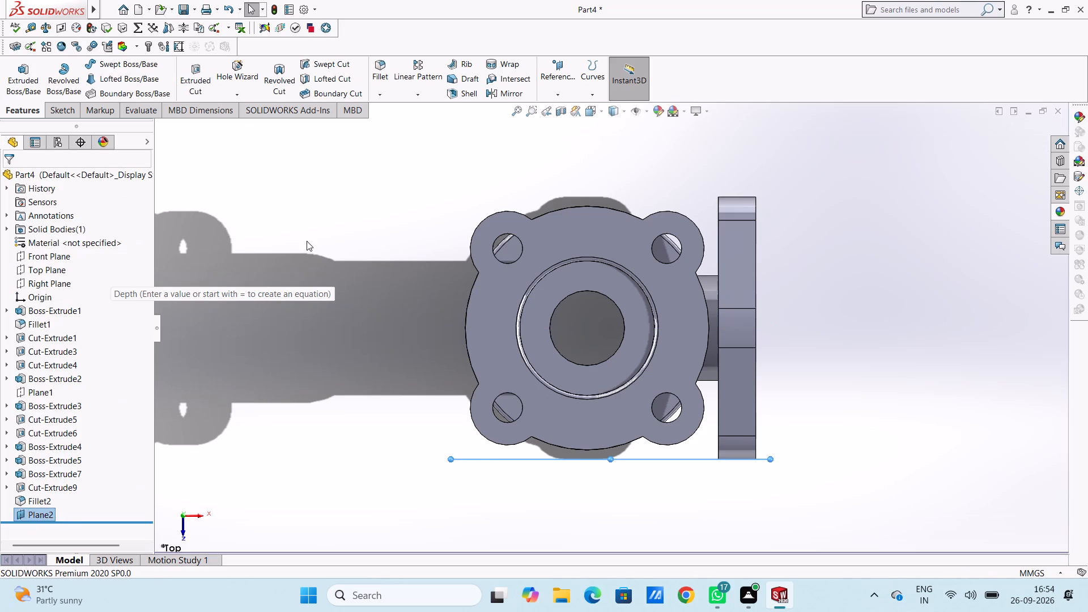
left_click(307, 241)
On the new offset plane, sketch concentric circles of 11 mm and 16 mm radius, centred about 106 mm directly above the origin.
key("ctrl+1")
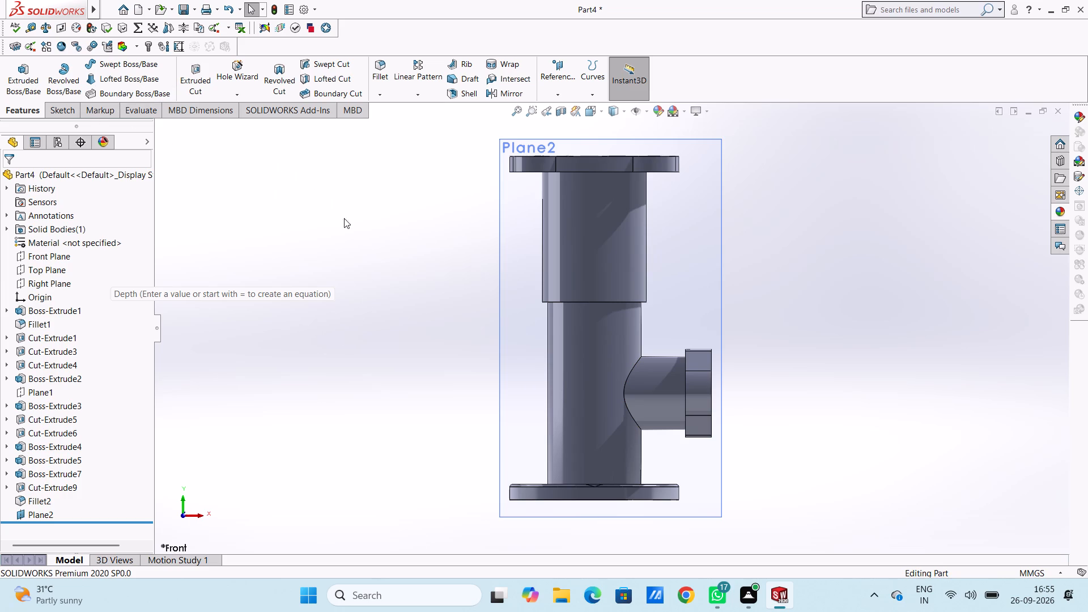
left_click(511, 224)
left_click(564, 194)
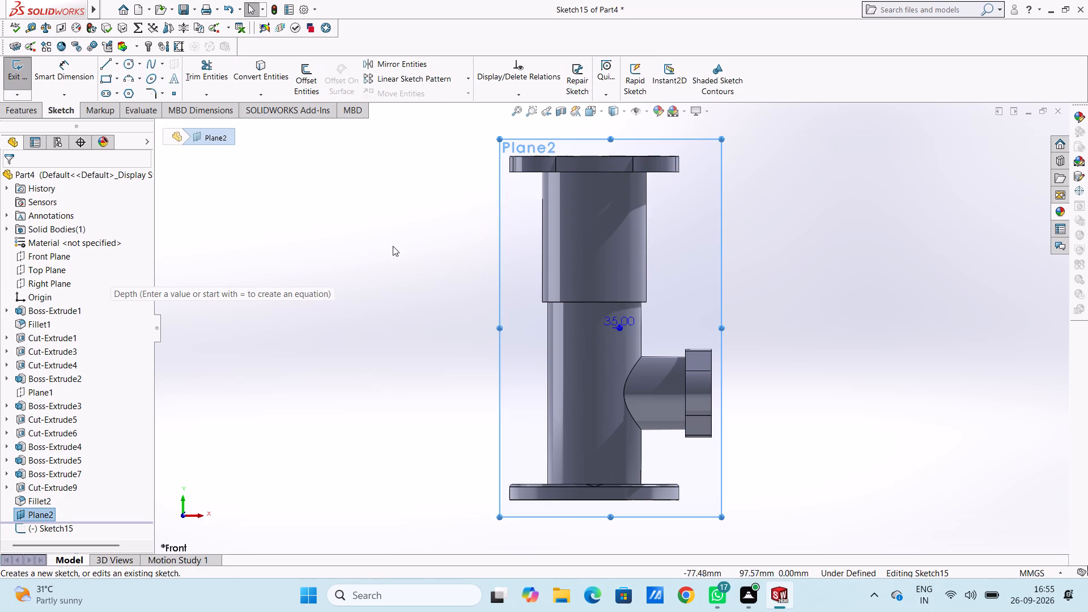
left_click(393, 246)
left_click(126, 61)
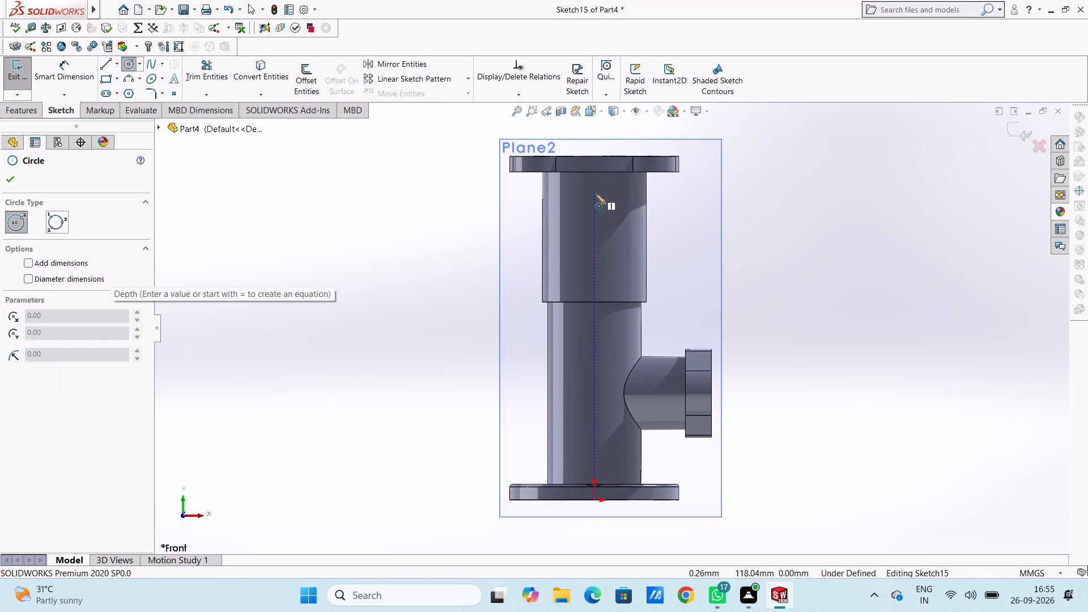
left_click(594, 223)
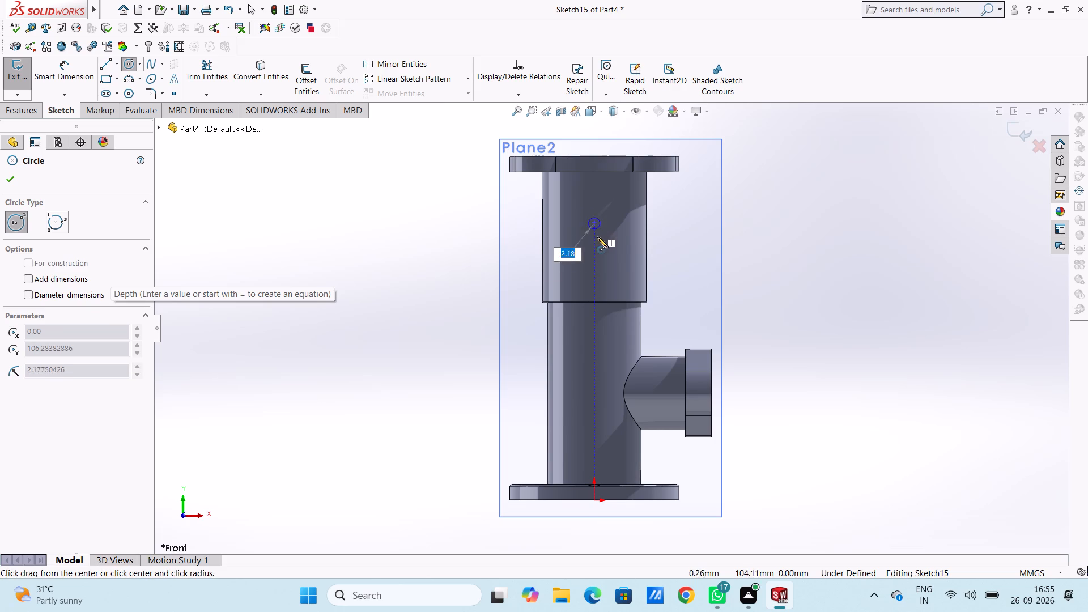
type("11")
key("Return")
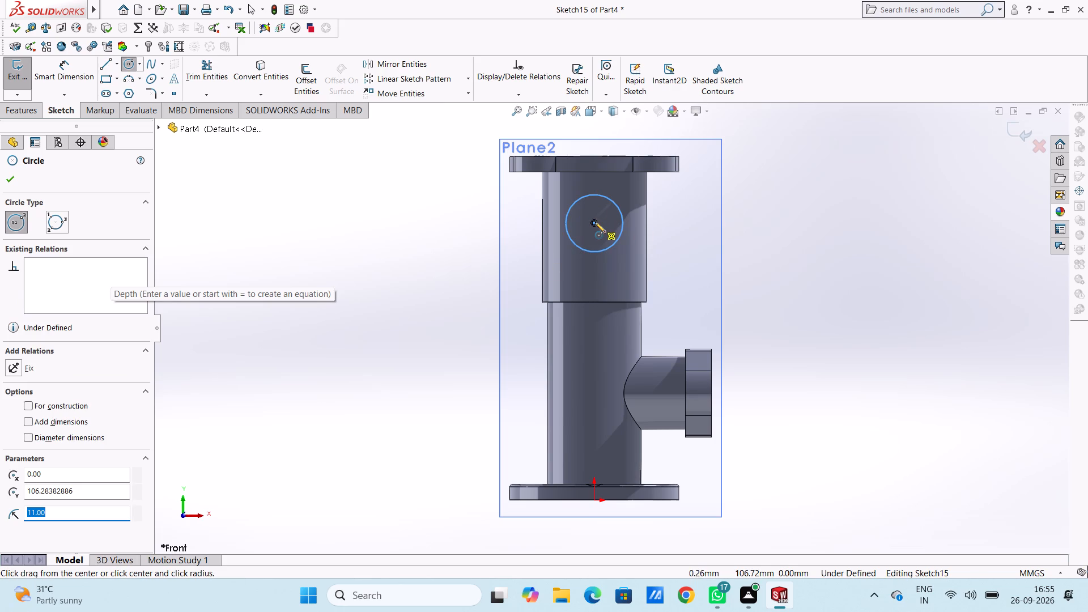
left_click(594, 223)
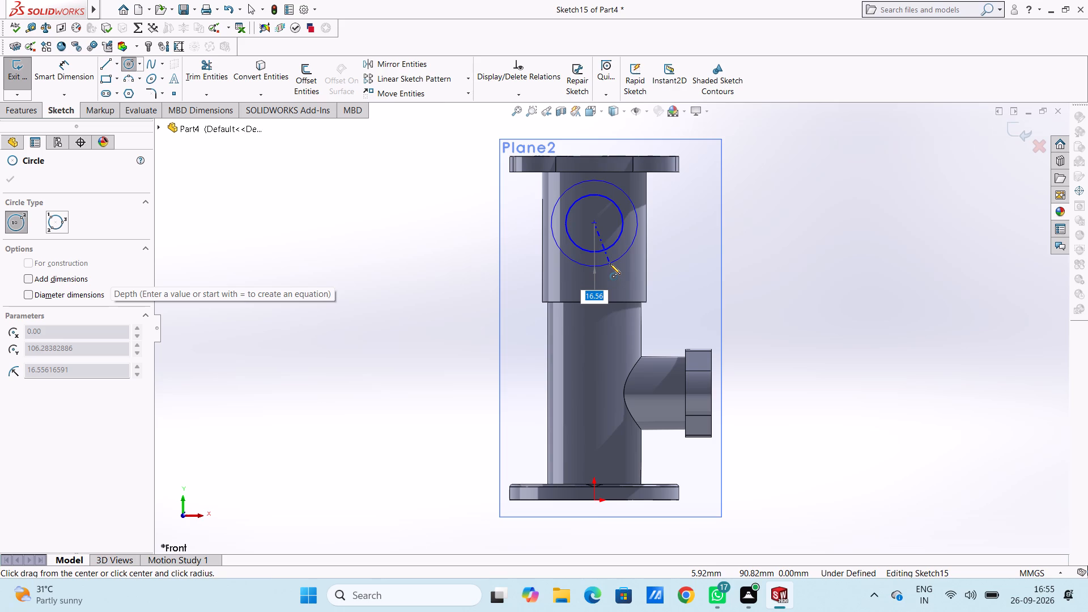
type("16")
key("Return")
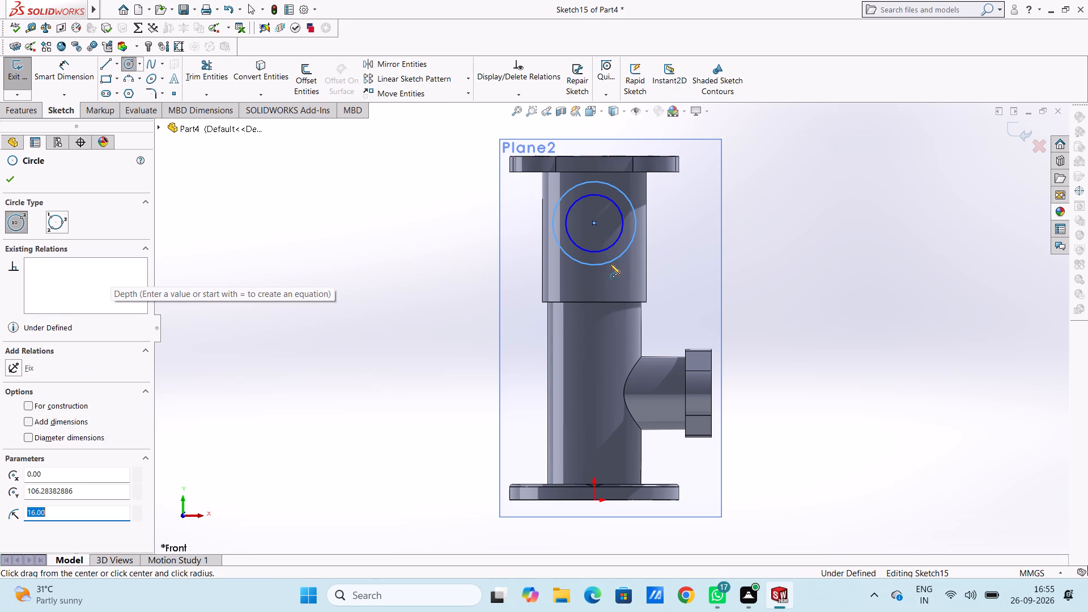
left_click(11, 181)
Dimension the inner circle's diameter as 22 mm and the outer circle's diameter as 32 mm.
left_click(59, 72)
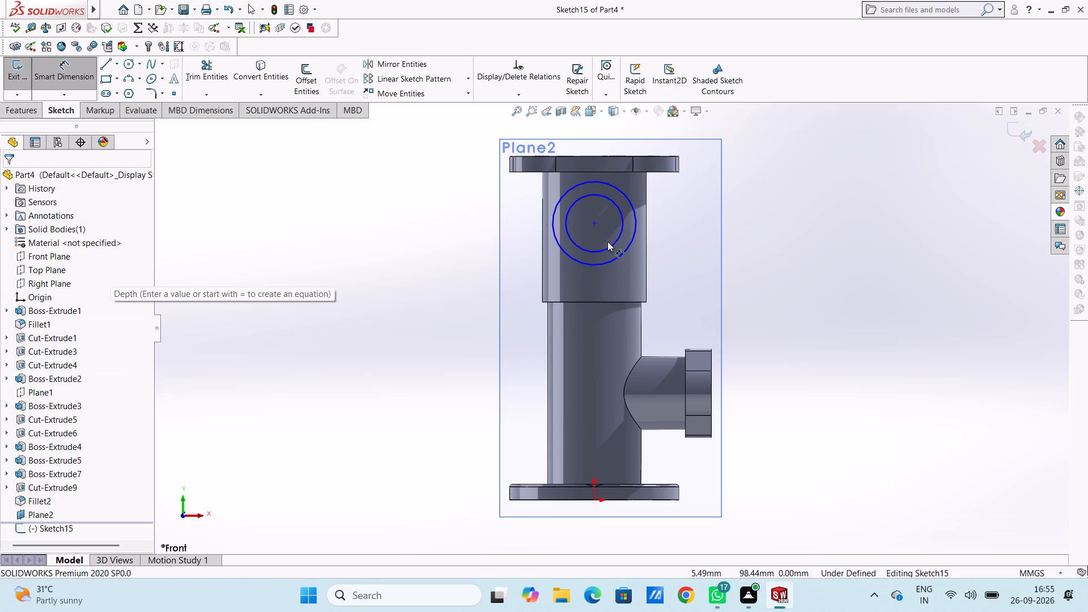
left_click(613, 245)
left_click(957, 412)
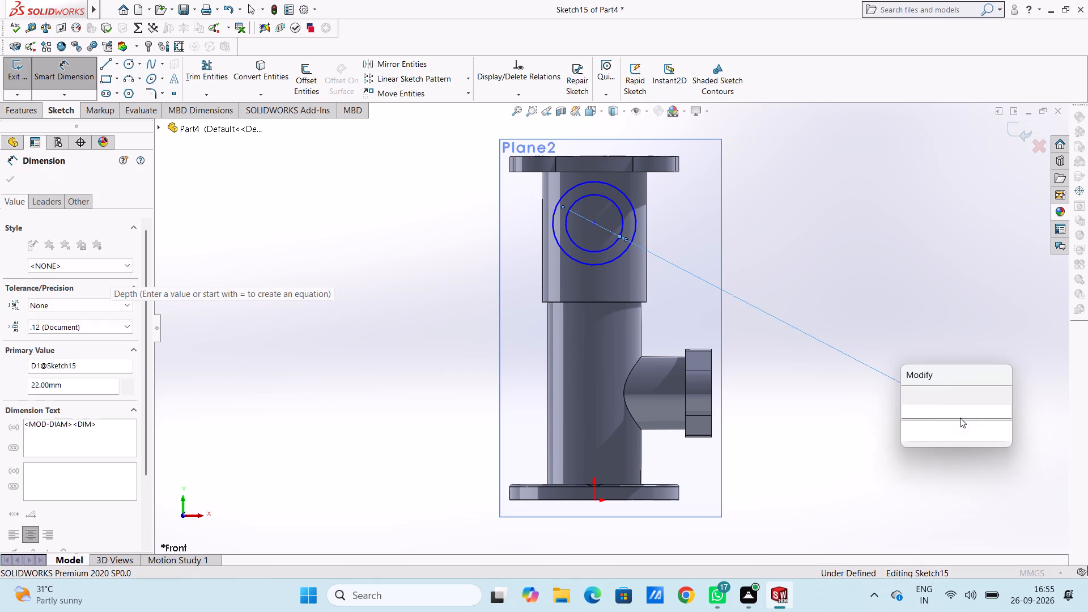
left_click(907, 390)
left_click(871, 288)
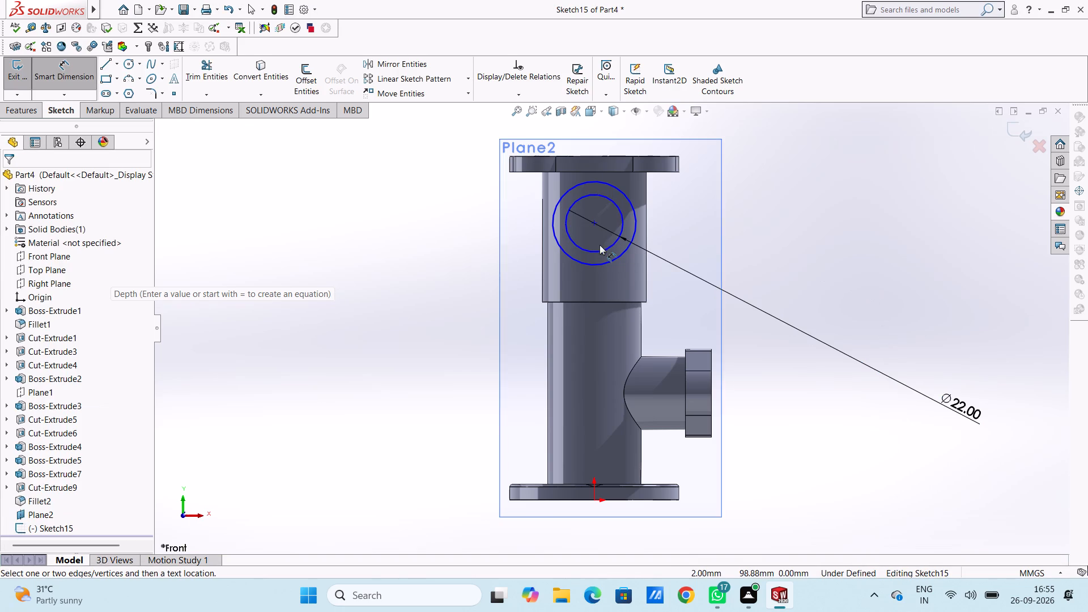
left_click(599, 263)
left_click(923, 495)
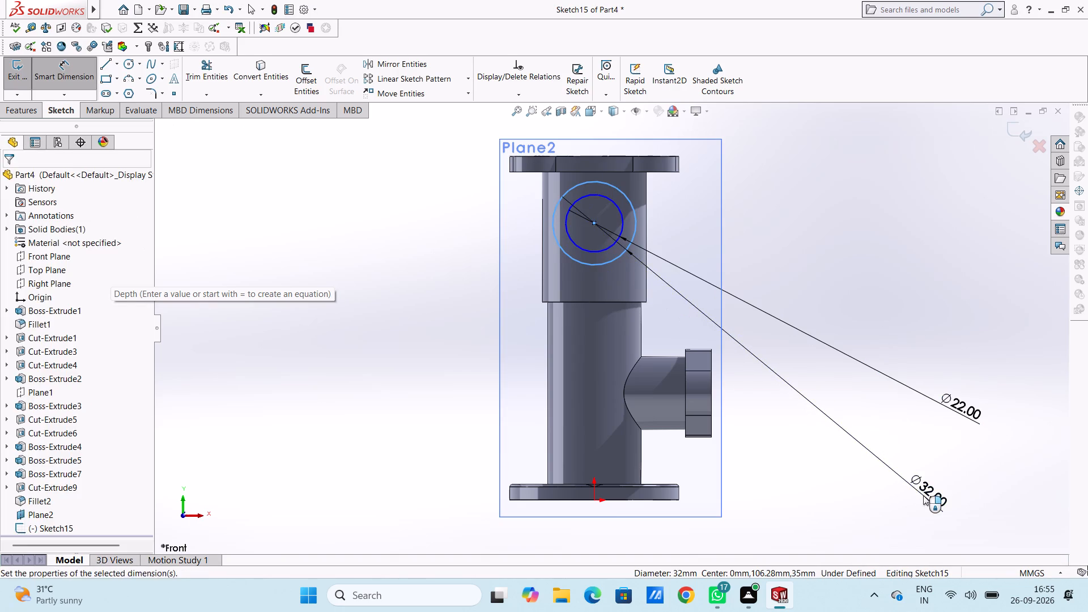
left_click(875, 478)
left_click(882, 412)
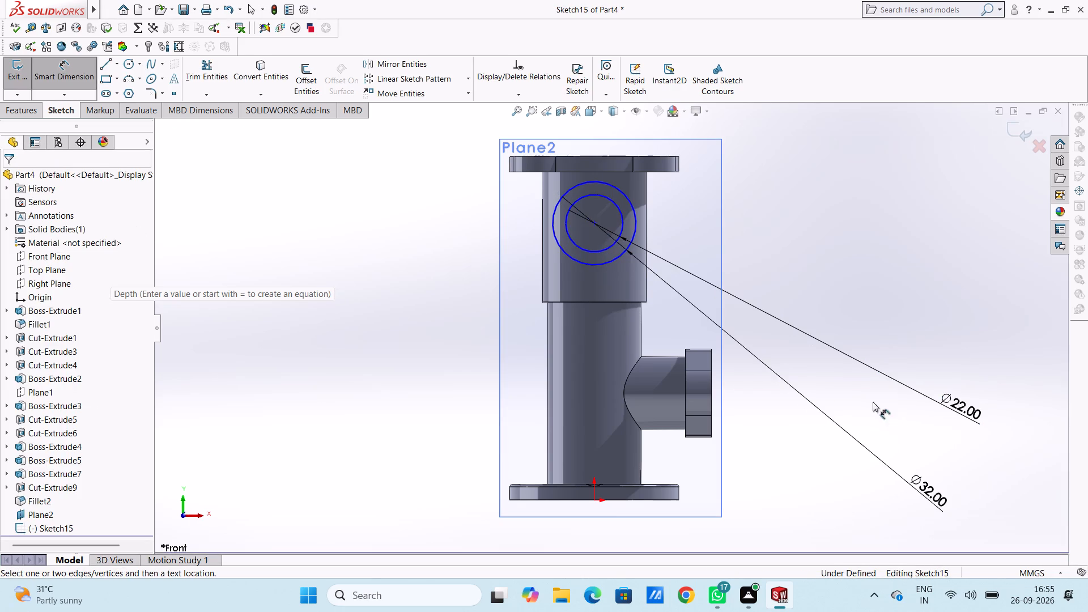
Dimension the vertical distance from the concentric circles' centre to the underside of the four-eared flange as 45 mm.
left_click(593, 222)
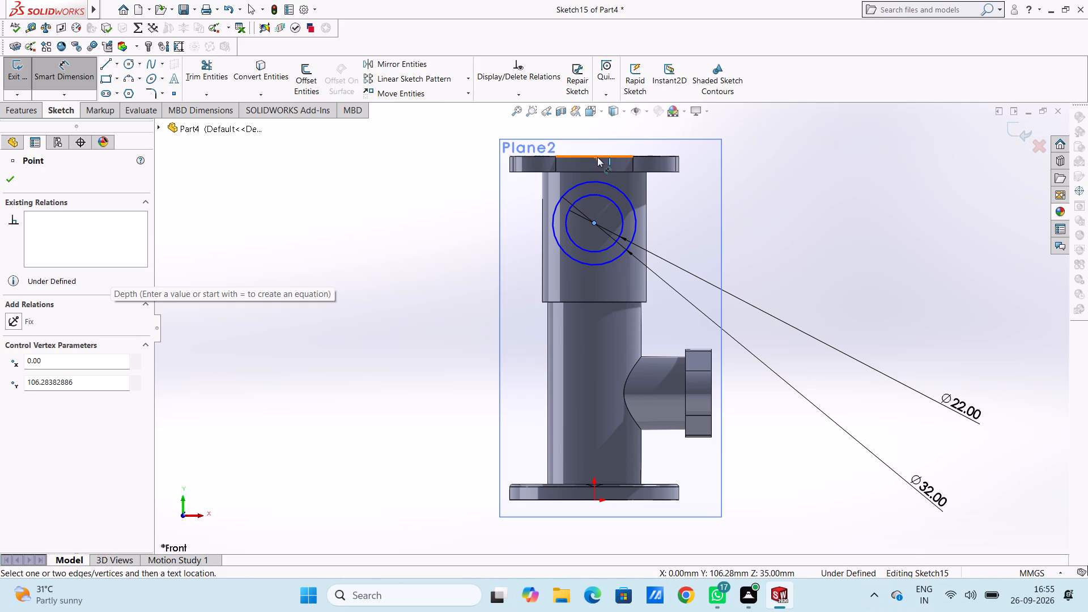
left_click(600, 172)
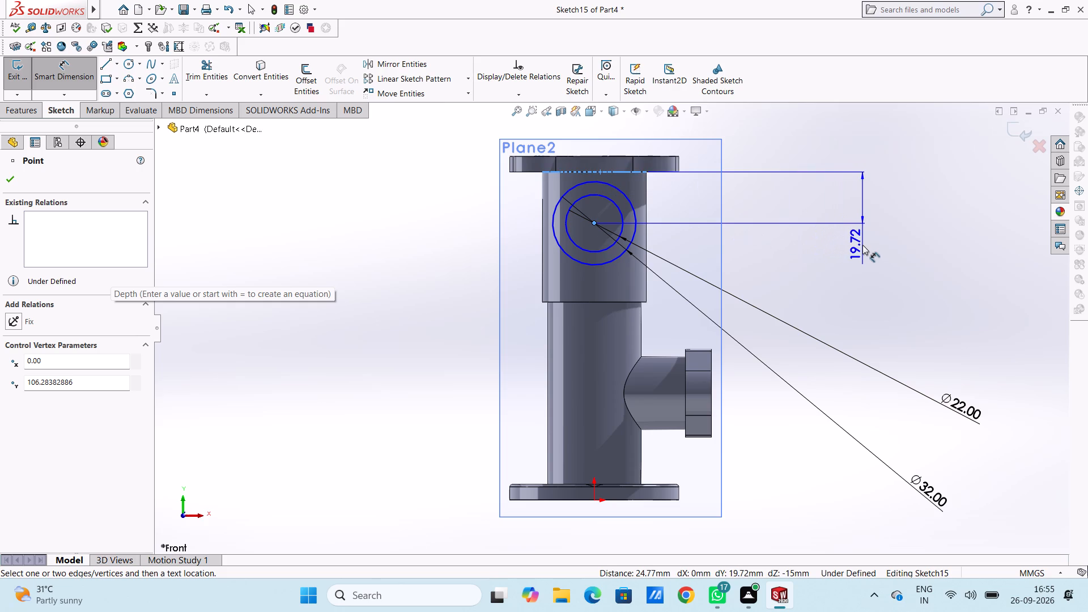
left_click(862, 245)
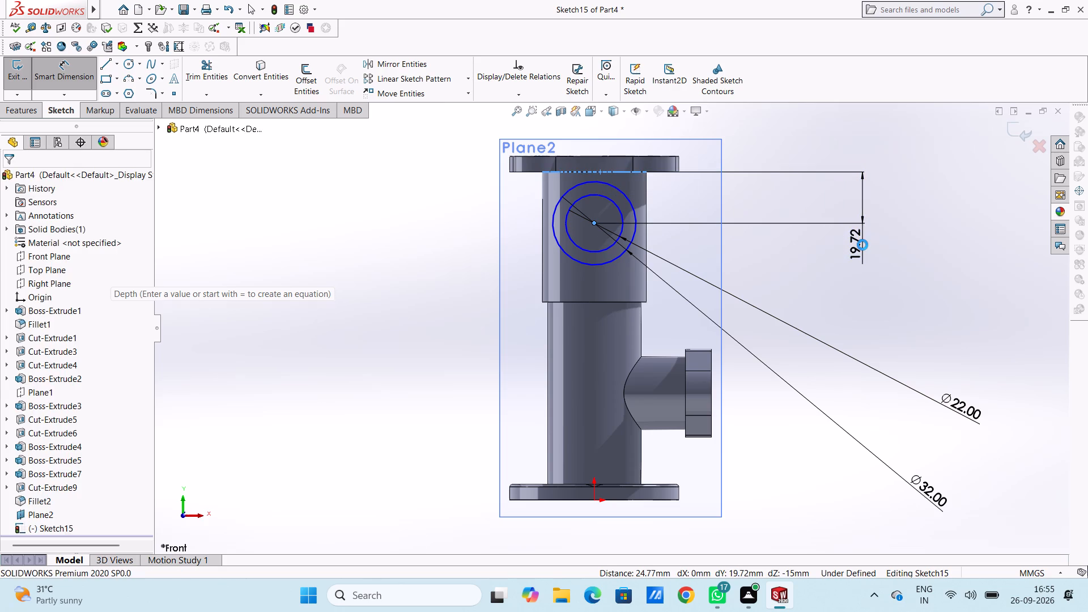
type("45")
key("Return")
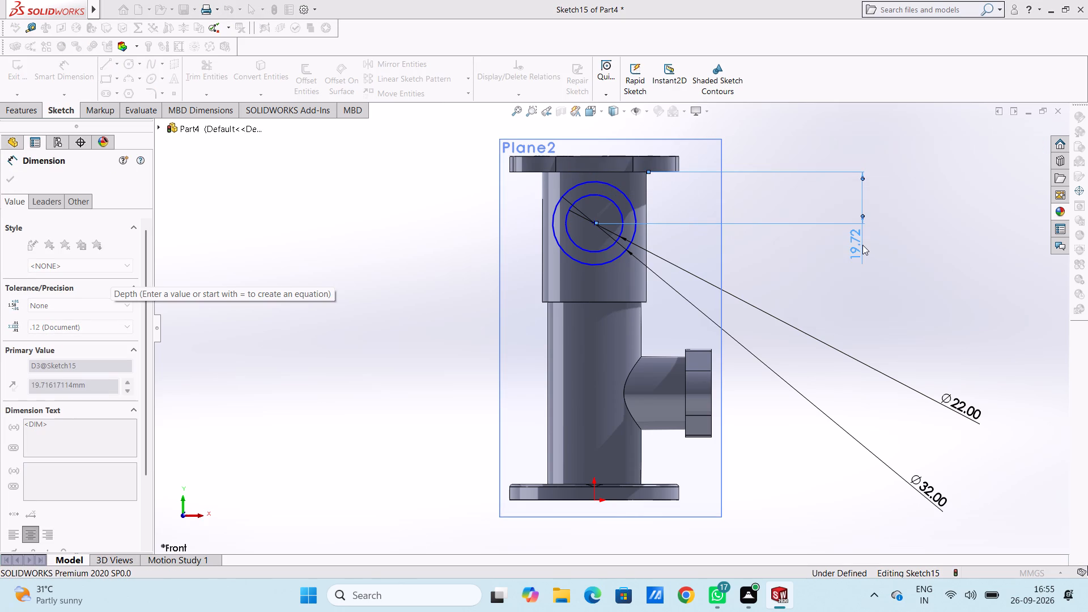
left_click(799, 237)
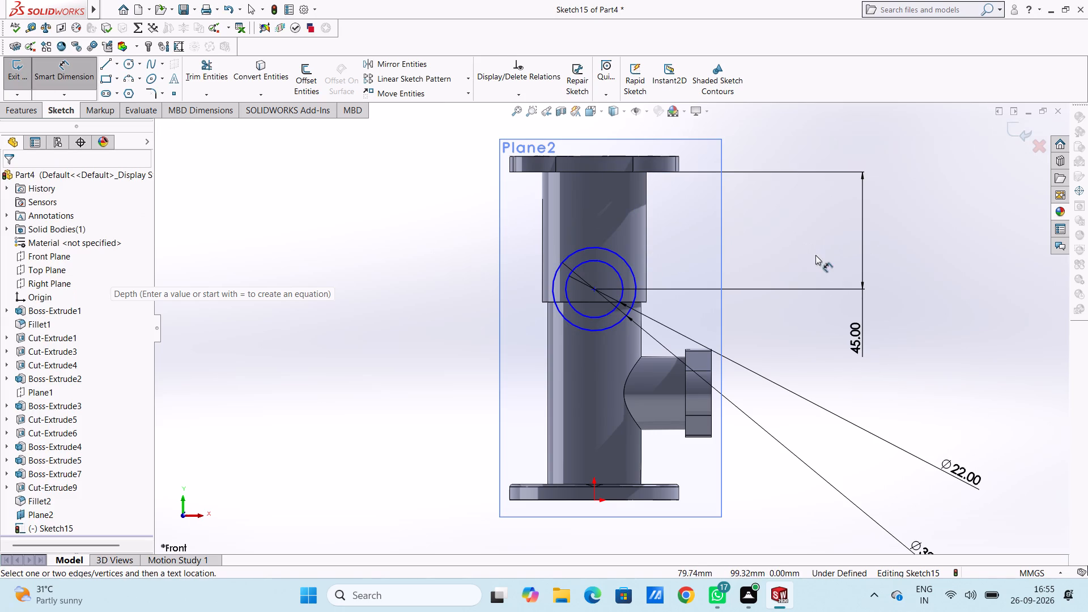
Set the vertical distance between the circles' centre and the flange's underside to 25 mm.
double_click(861, 329)
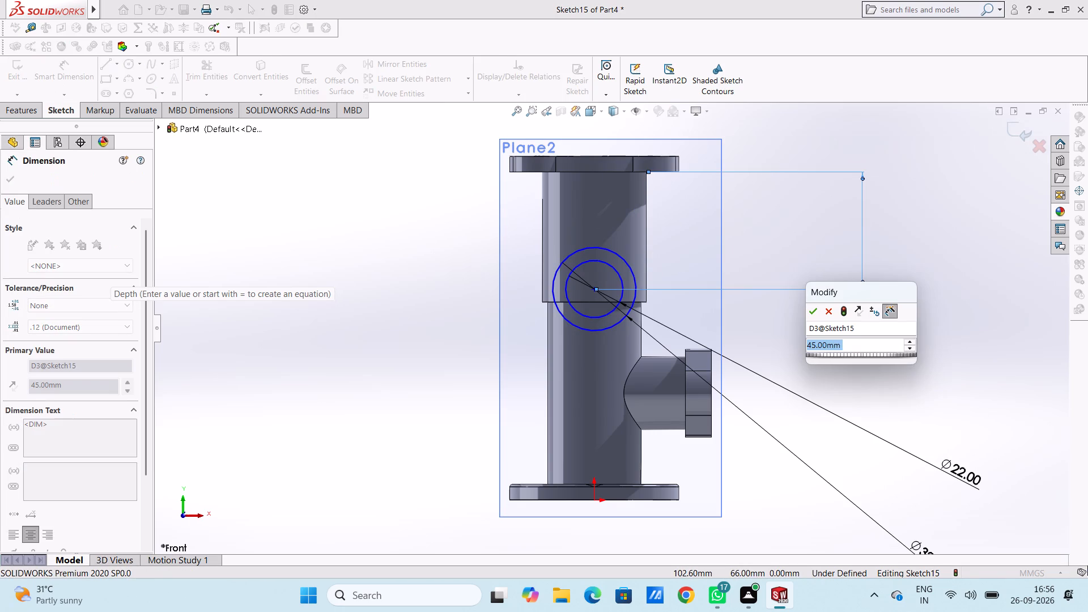
type("25")
key("Return")
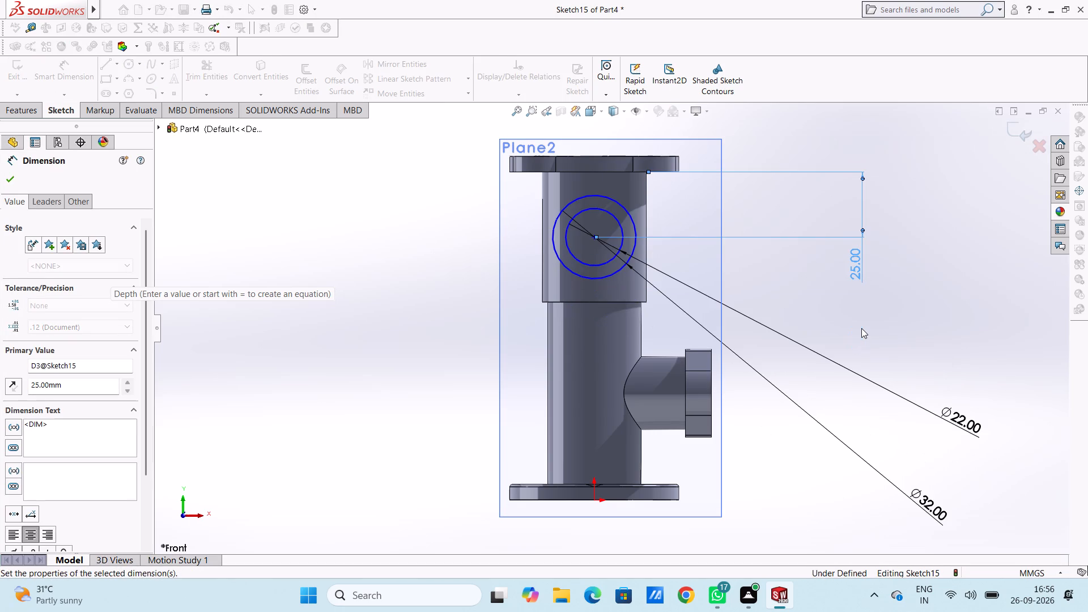
left_click(816, 207)
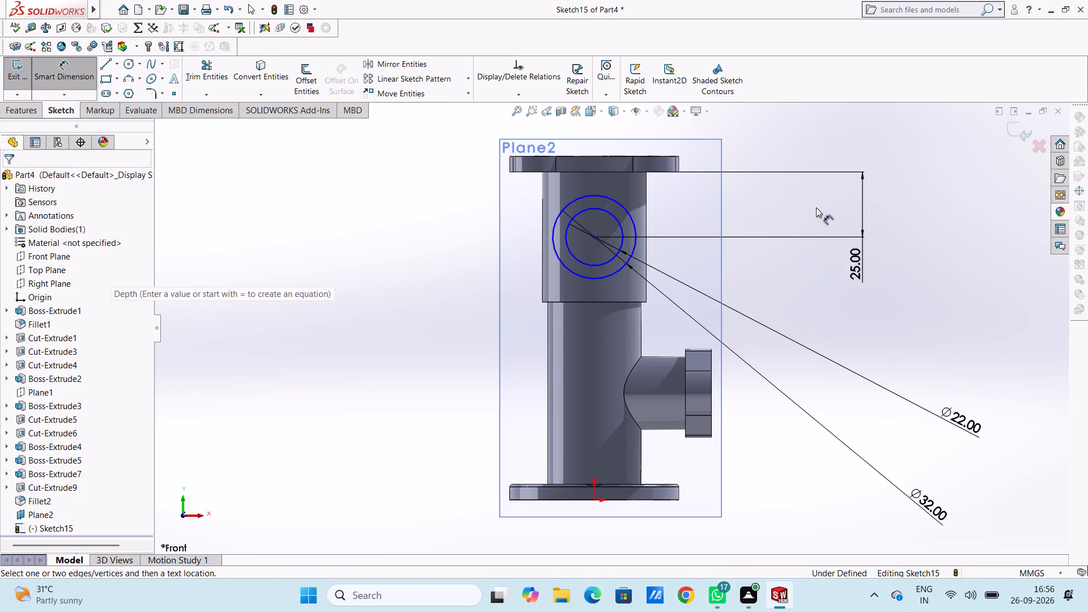
Dimension the horizontal distance from the circles' centre to the side edge of the wider upper section as 20 mm.
left_click(593, 238)
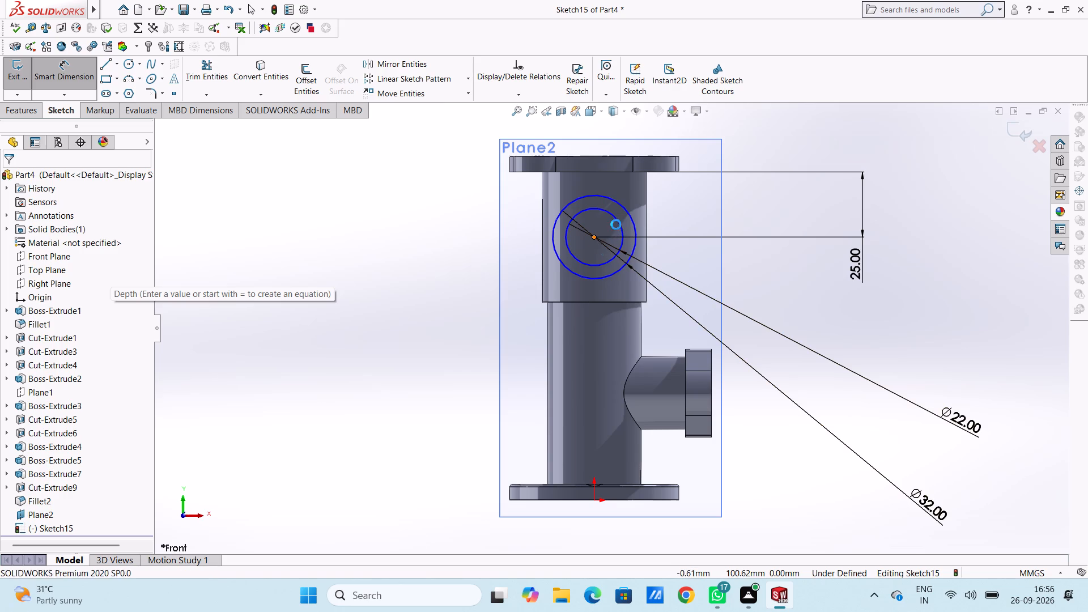
left_click(648, 212)
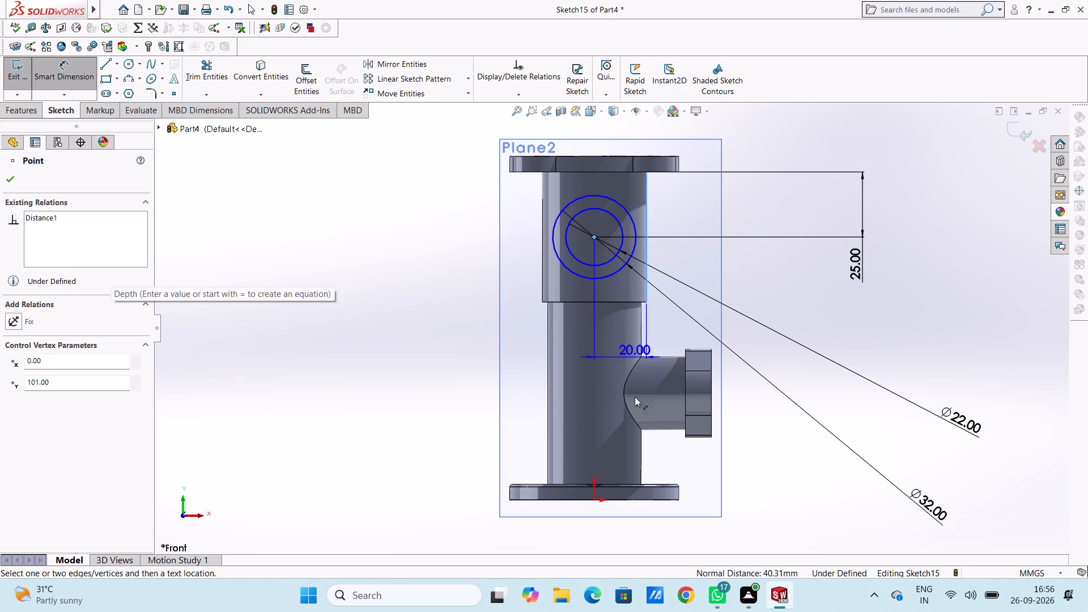
left_click(632, 447)
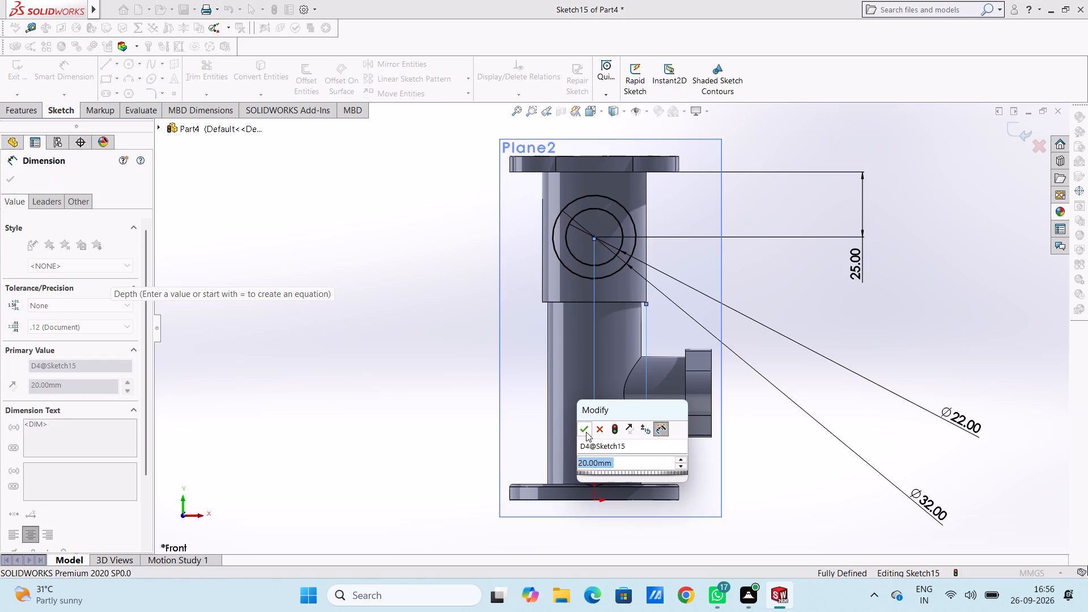
left_click(582, 428)
left_click(433, 392)
Extrude the ring between the concentric circles 32 mm in the reversed direction, towards the tube, merged with the body.
middle_click_drag(413, 358, 457, 383)
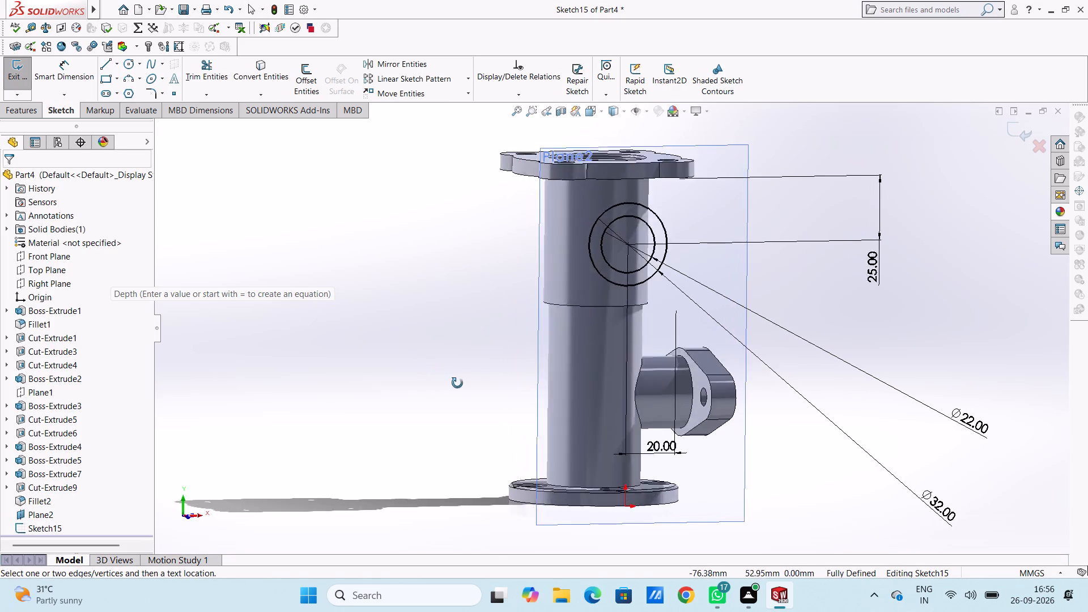
middle_click_drag(457, 383, 516, 426)
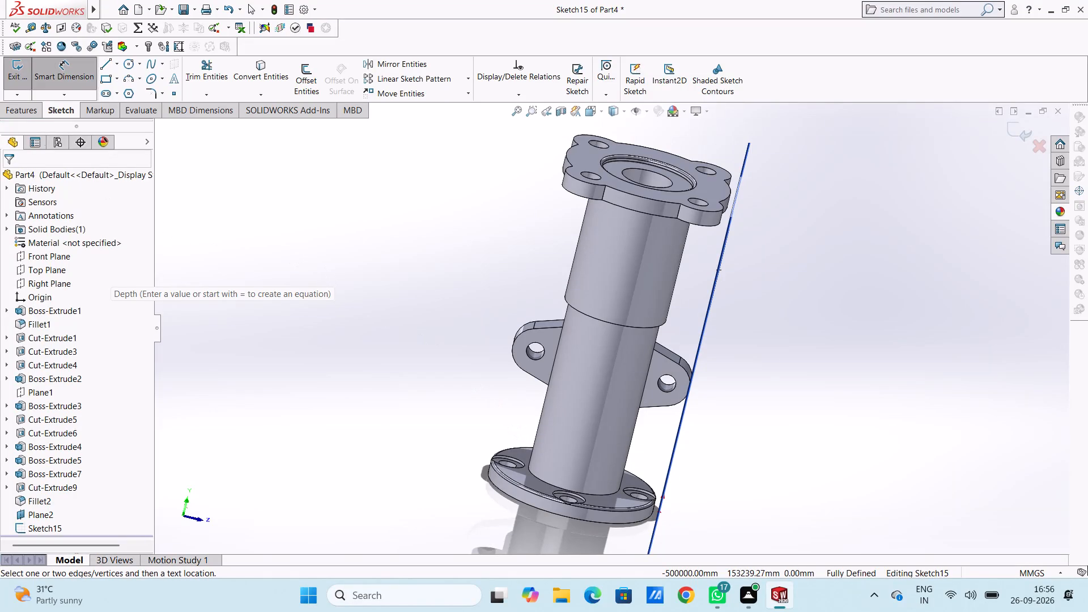
left_click(27, 115)
left_click(29, 72)
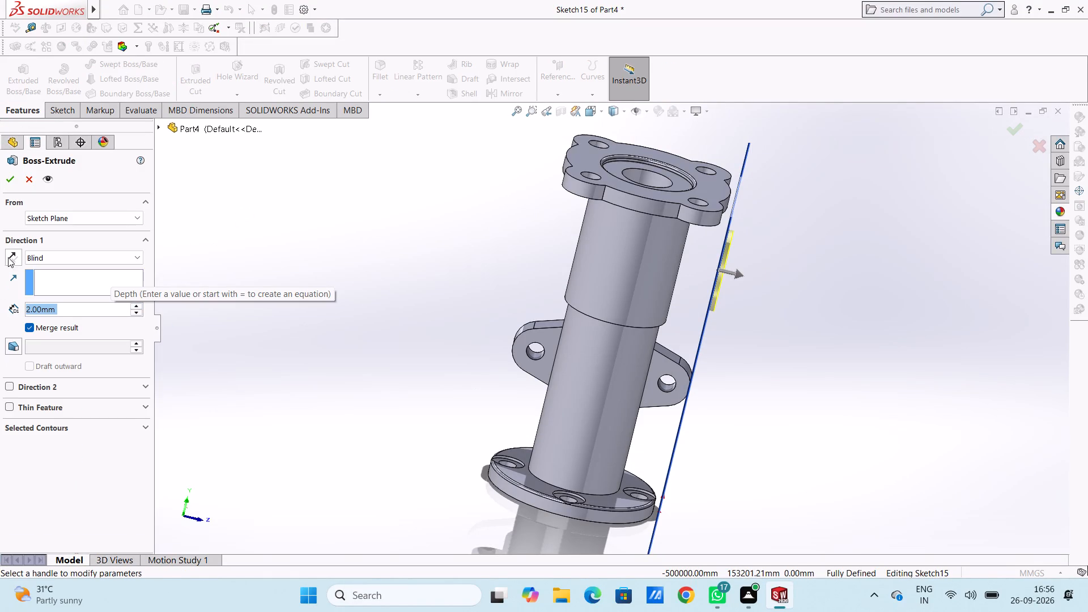
left_click(8, 256)
double_click(85, 311)
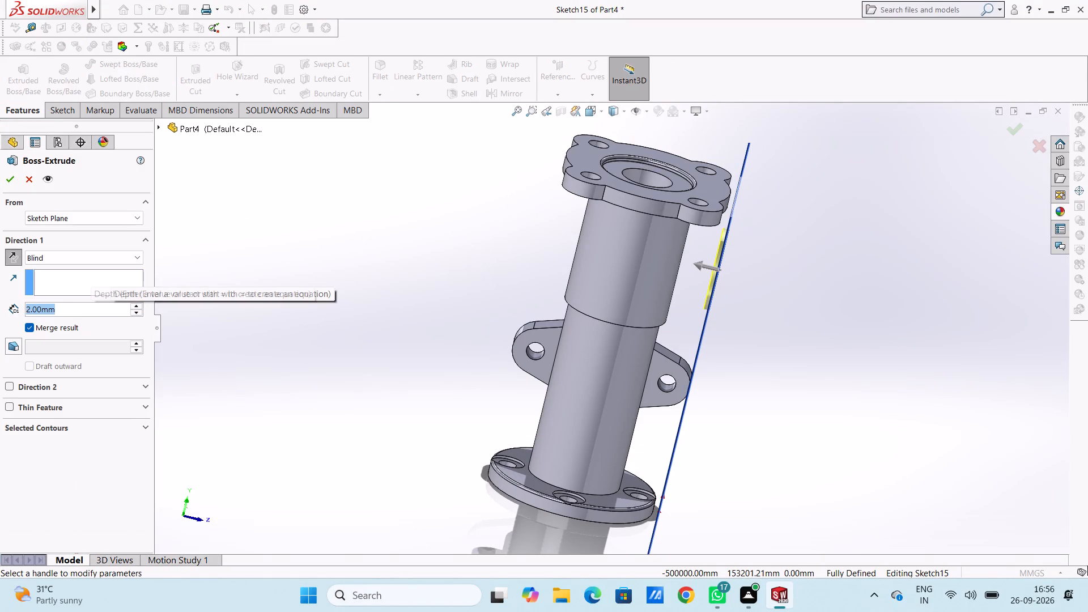
type("32")
key("Return")
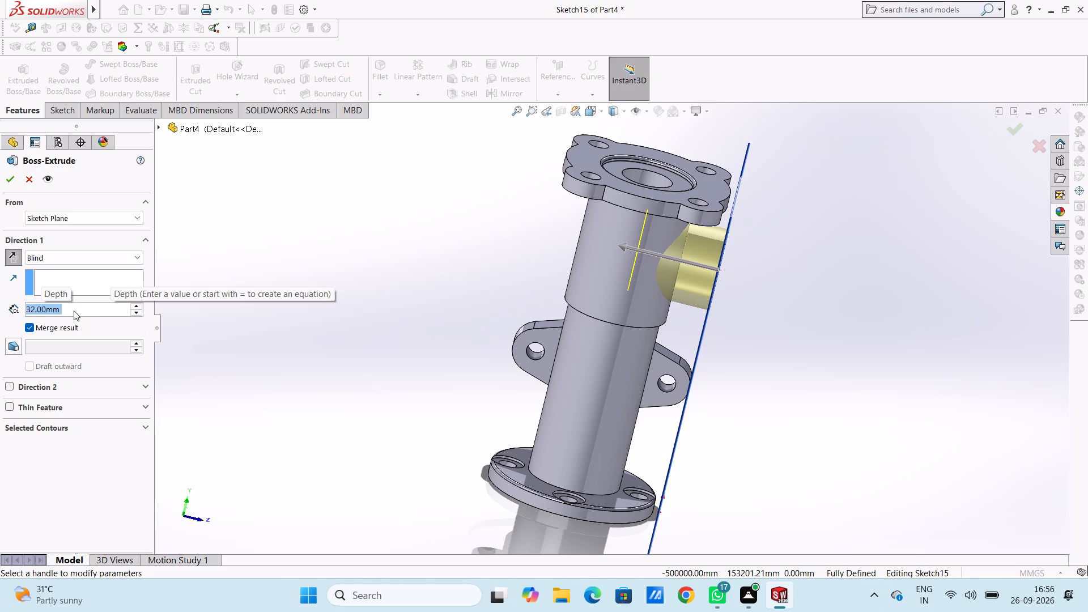
left_click(5, 182)
left_click(309, 231)
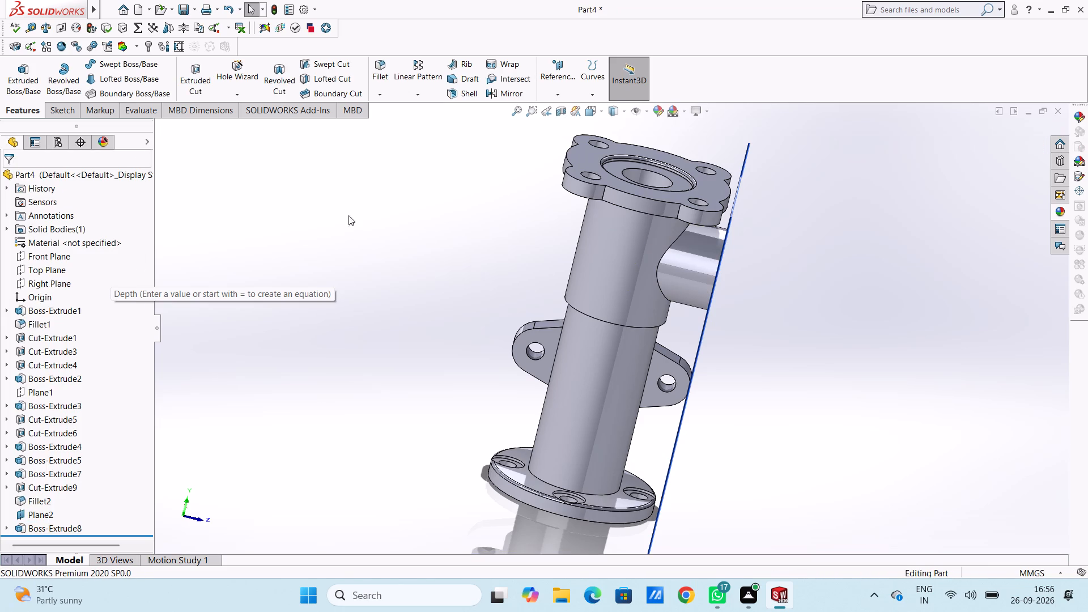
Hide the reference plane at the front branch's end, Plane2.
middle_click_drag(365, 203, 342, 402)
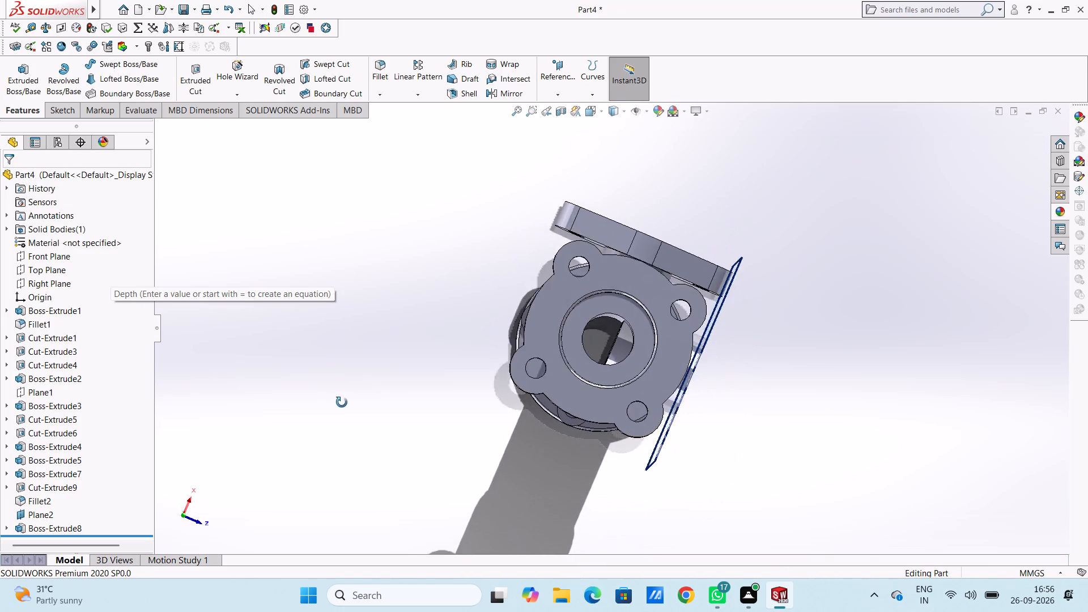
middle_click_drag(342, 402, 334, 216)
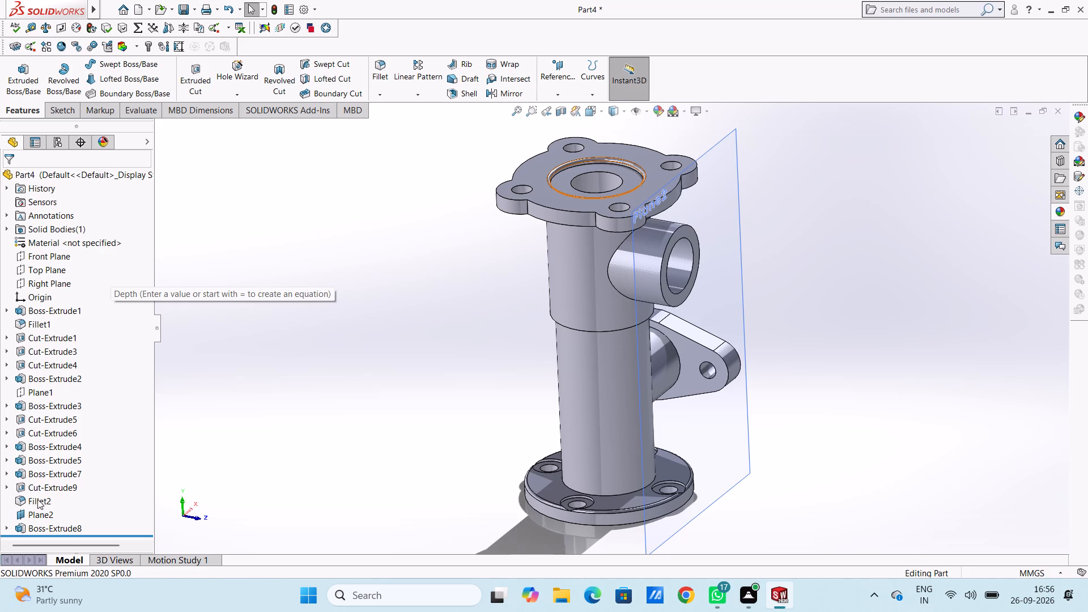
scroll(36, 504, "down", 5)
scroll(37, 506, "up", 4)
left_click(37, 518)
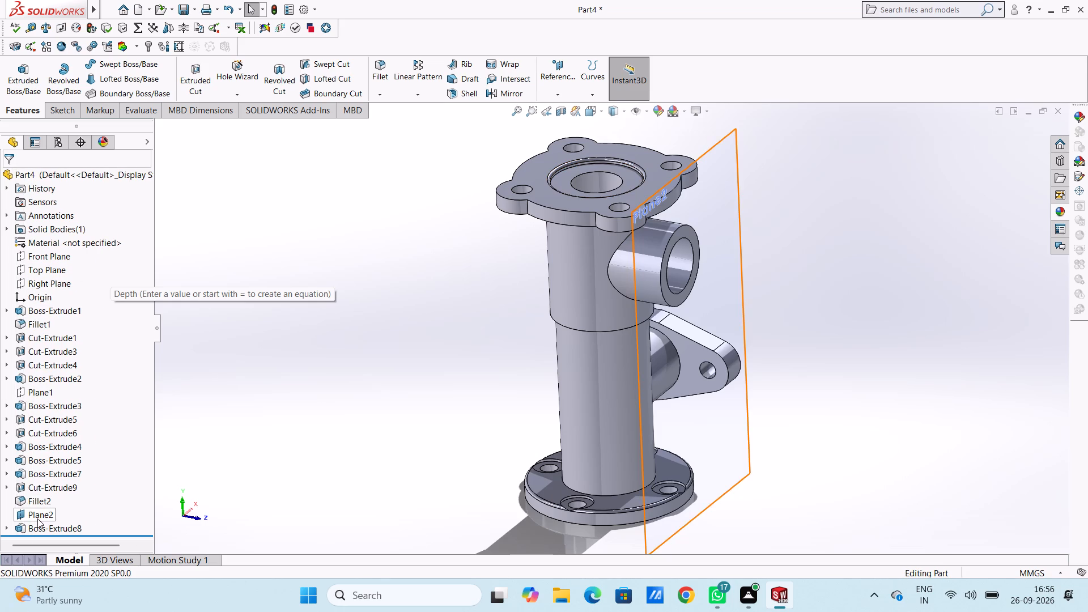
left_click(62, 503)
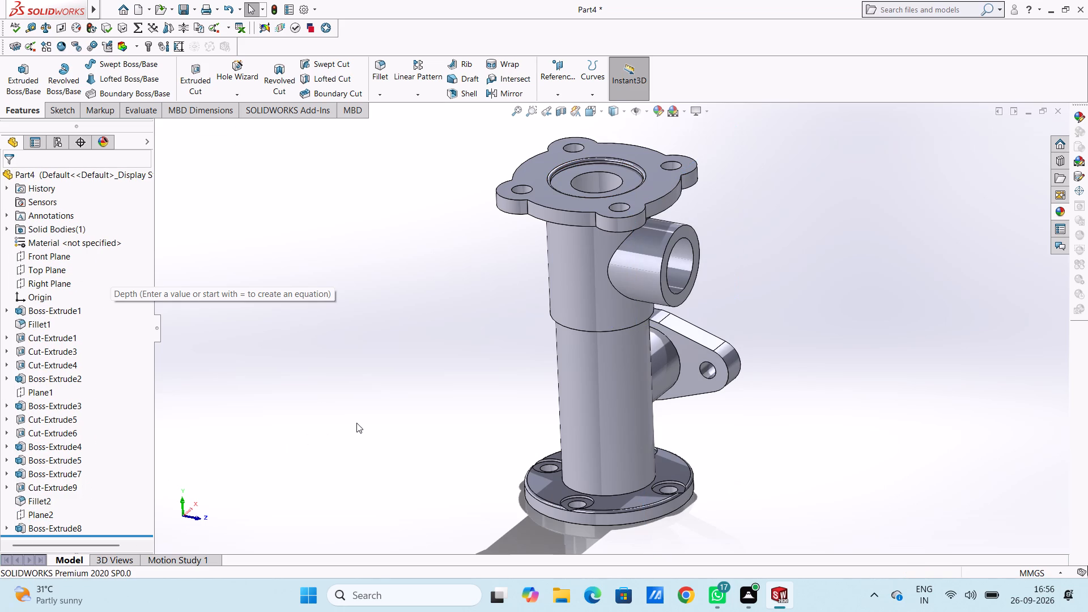
On the front branch's ring-shaped end face, sketch a circle of 11 mm radius concentric with the branch's bore.
key("ctrl+1")
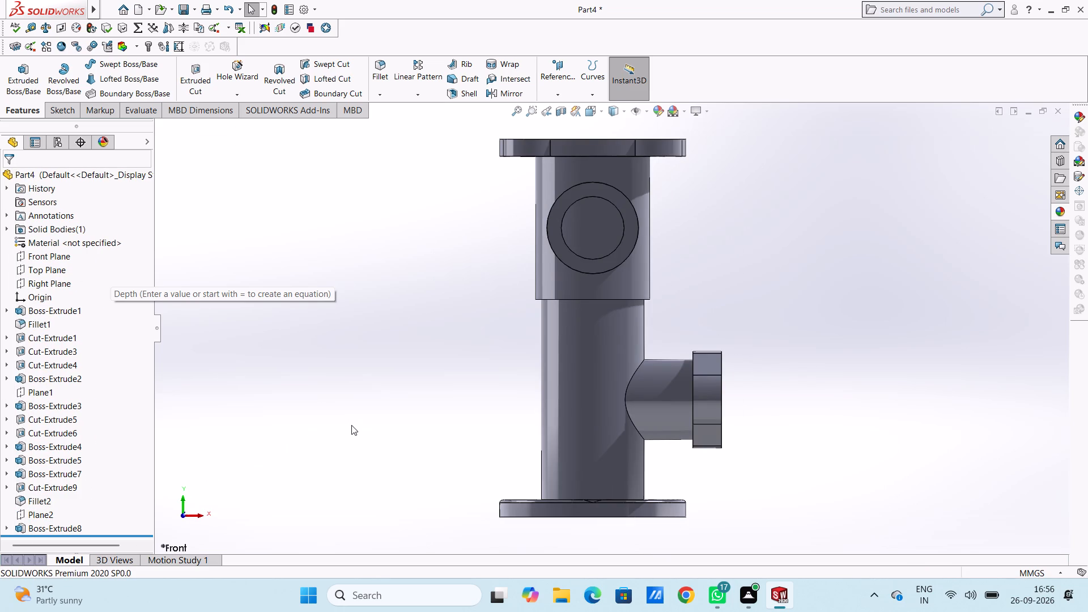
left_click(635, 219)
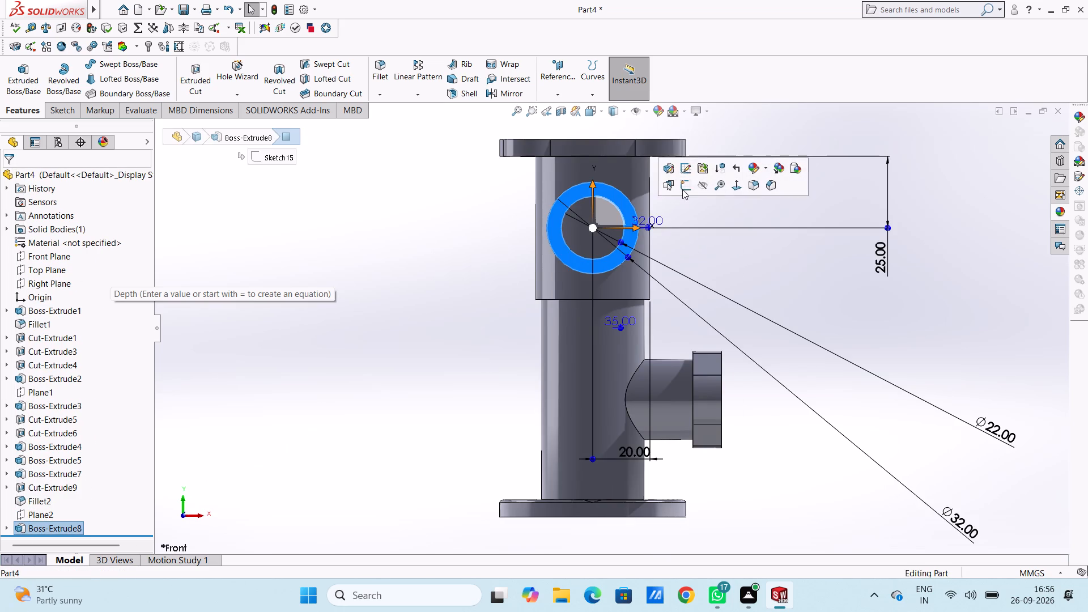
left_click(690, 186)
left_click(405, 295)
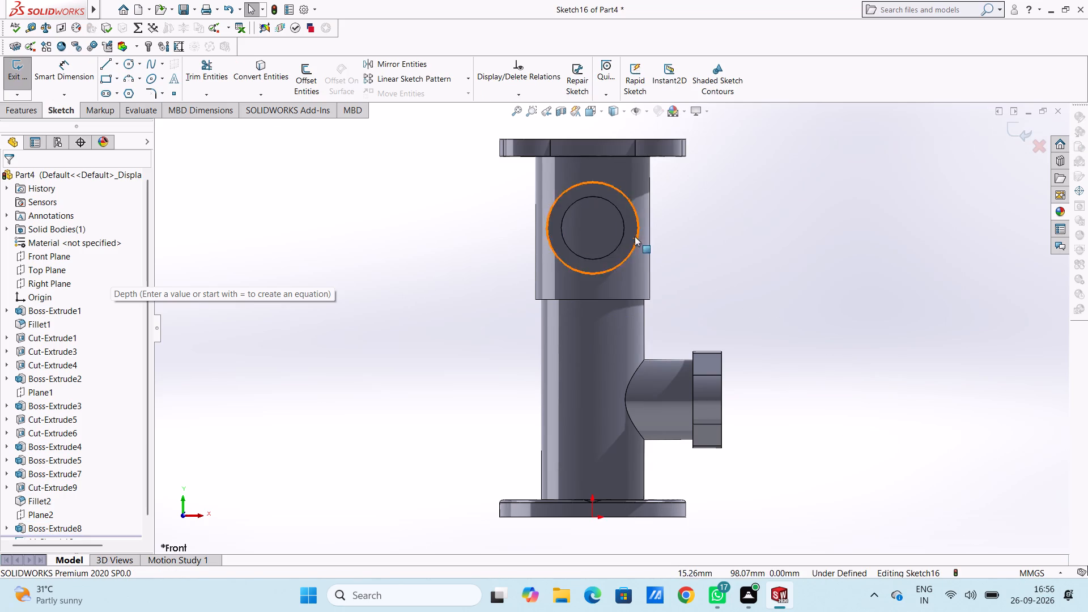
scroll(635, 236, "down", 6)
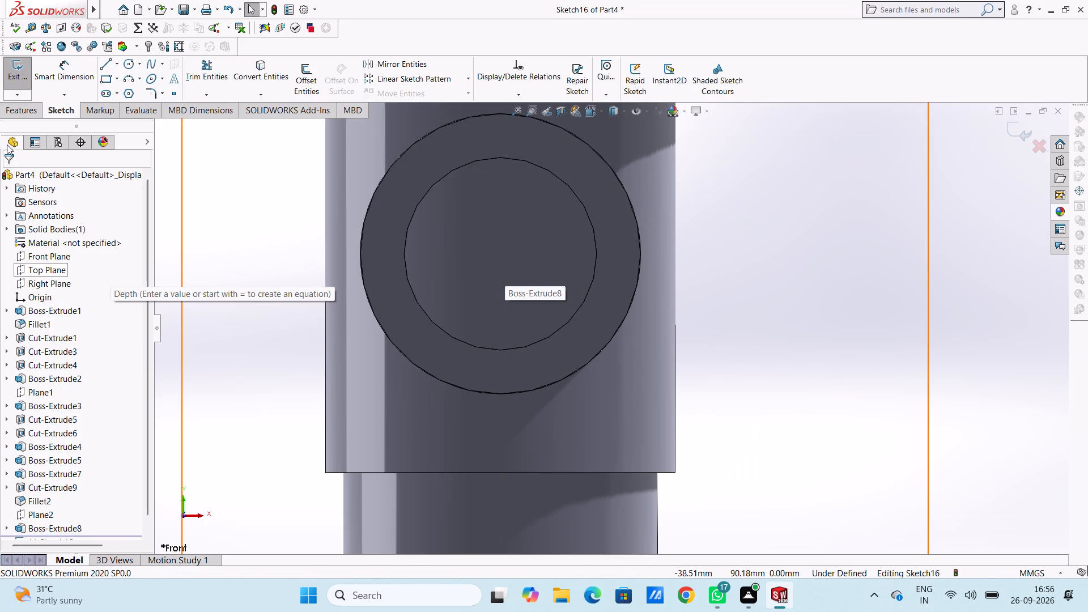
left_click(126, 62)
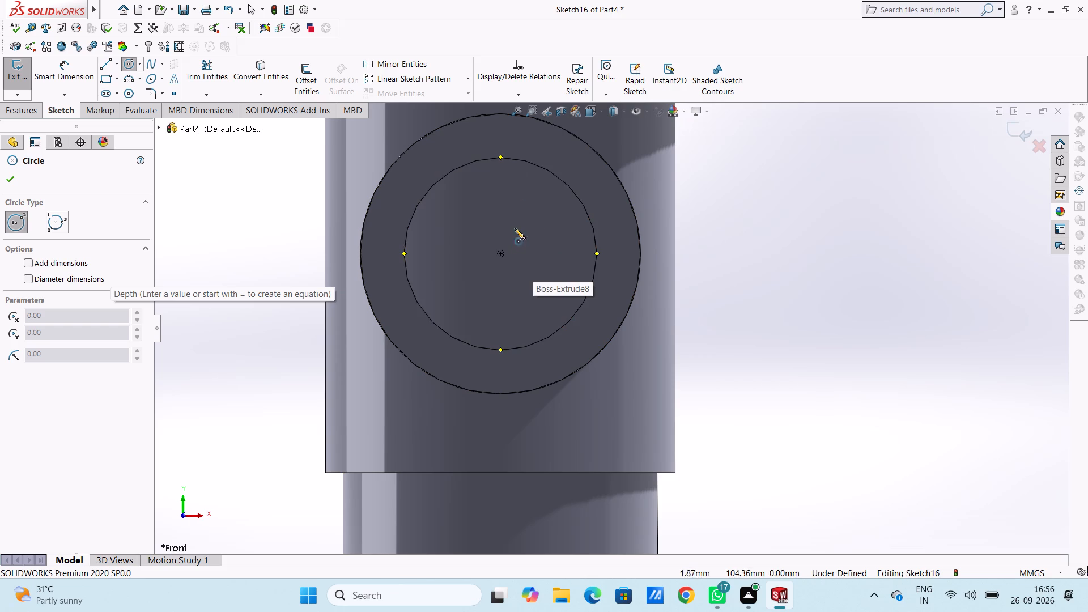
left_click(500, 254)
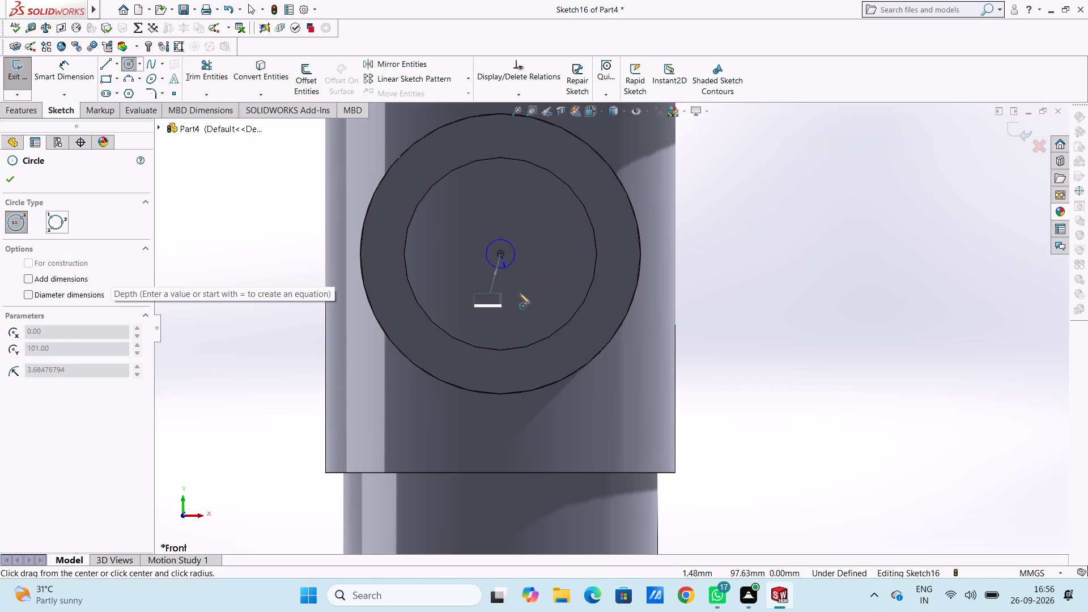
left_click(544, 339)
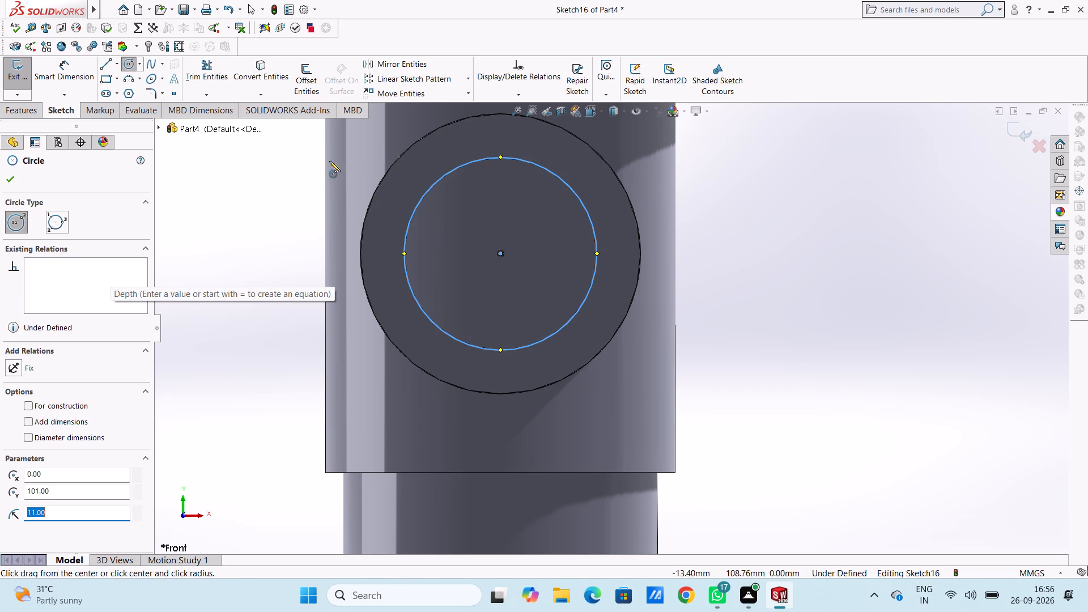
left_click(11, 178)
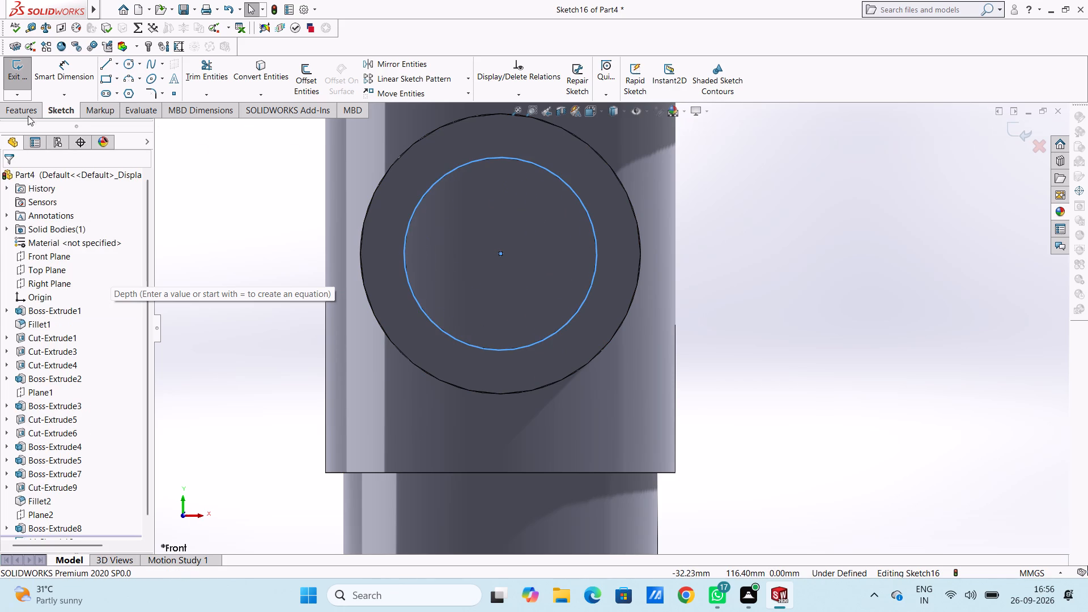
Dimension the new circle's diameter as 22 mm.
left_click(53, 68)
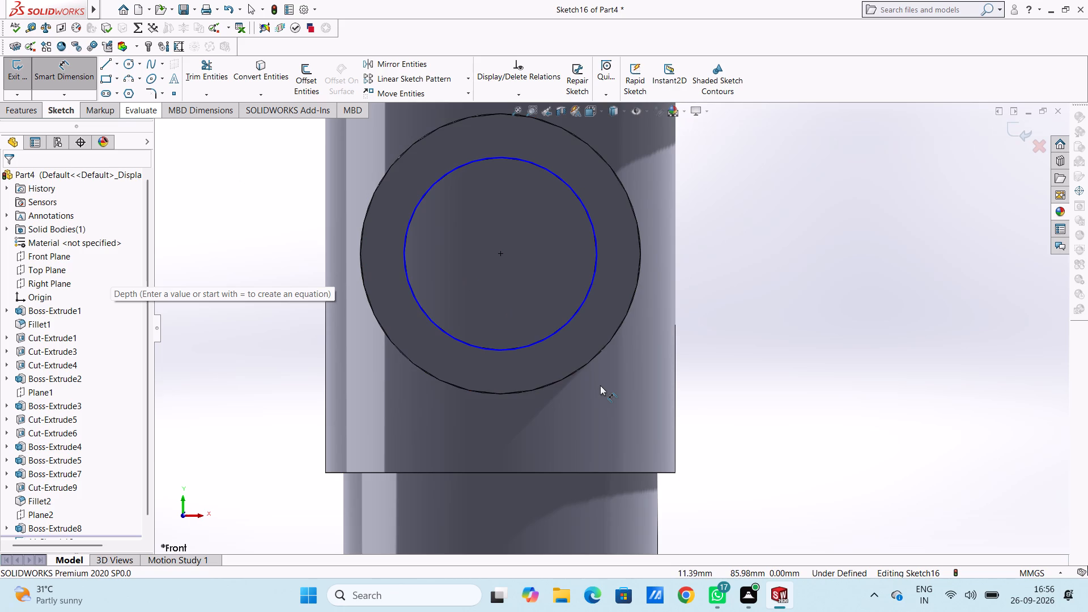
left_click(593, 277)
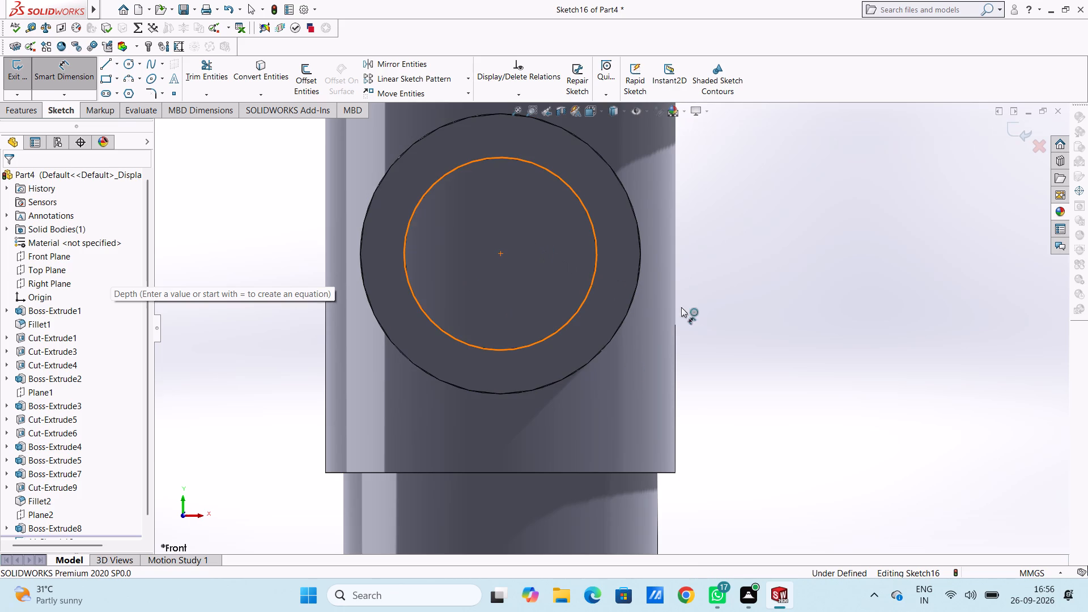
left_click(906, 494)
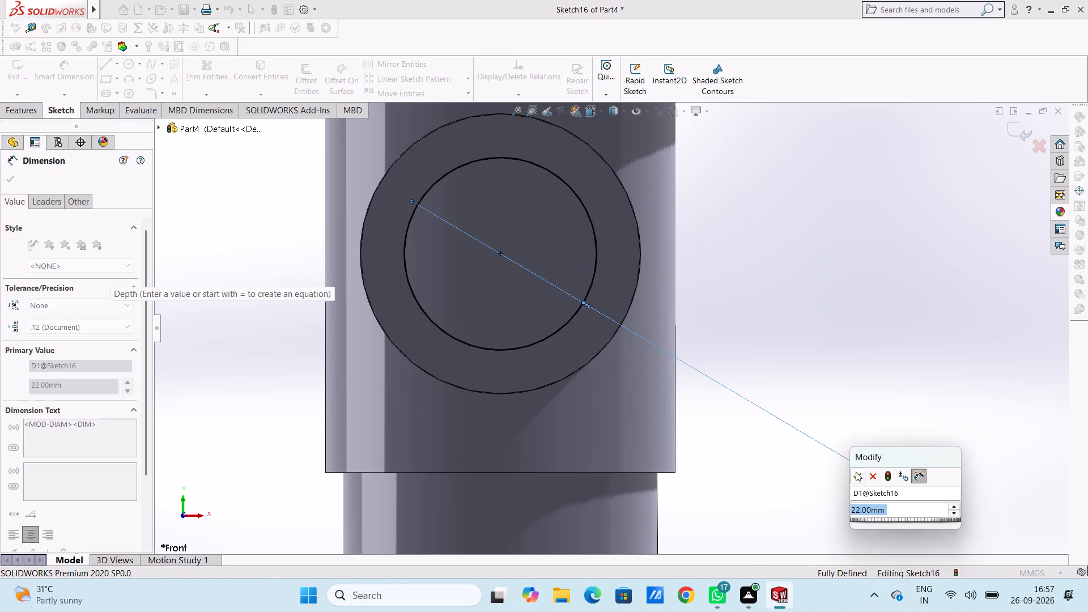
left_click(856, 471)
left_click(855, 403)
Cut the 22 mm circle on the front branch's end face blind 32 mm deep, towards the tube.
scroll(855, 403, "up", 5)
middle_click_drag(794, 338, 804, 342)
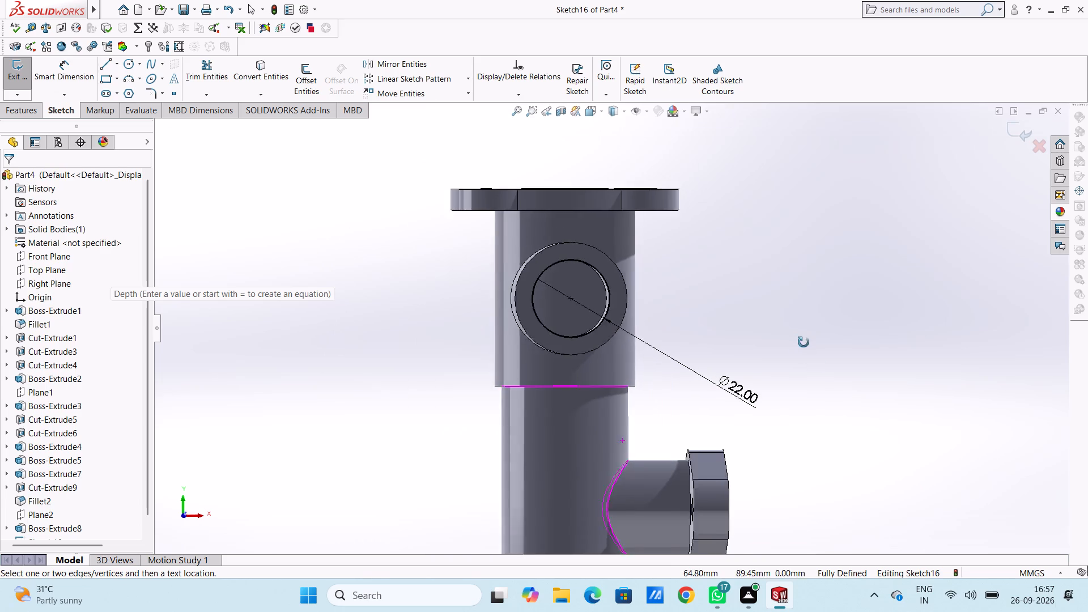
middle_click_drag(804, 342, 834, 360)
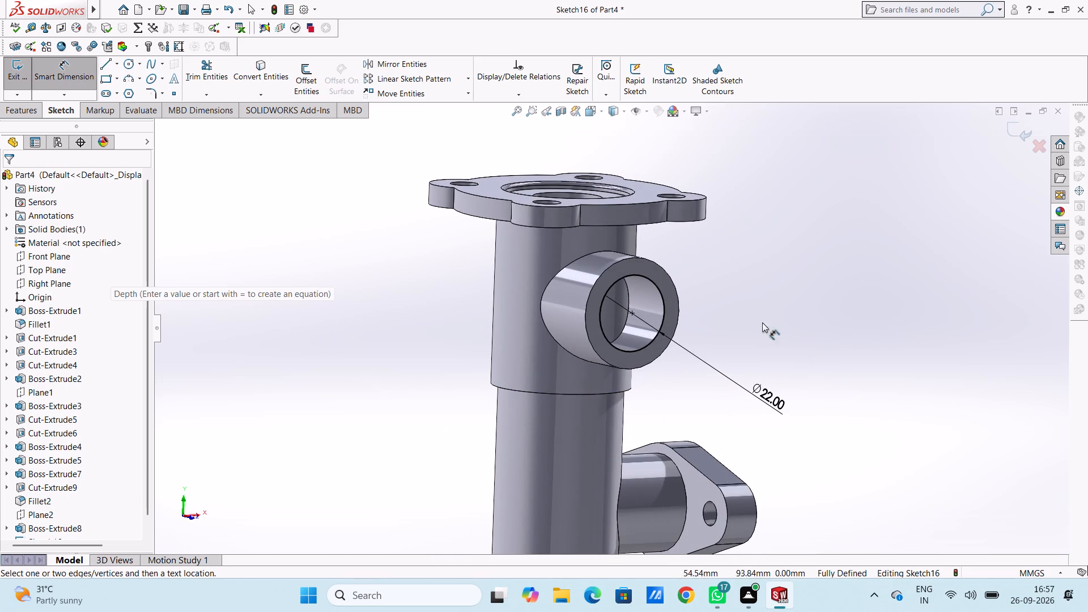
left_click(15, 108)
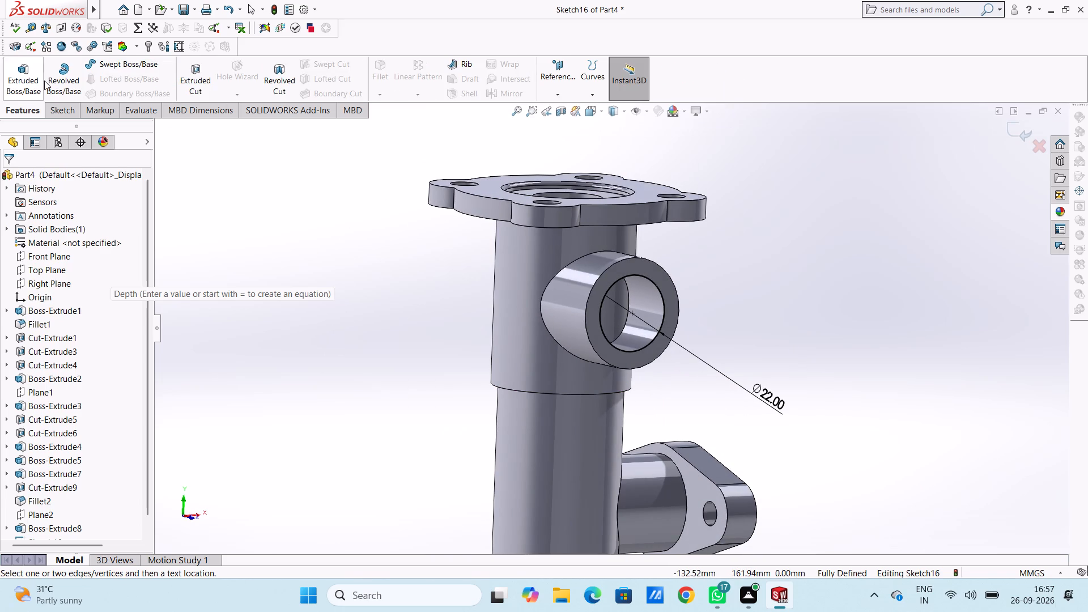
left_click(197, 73)
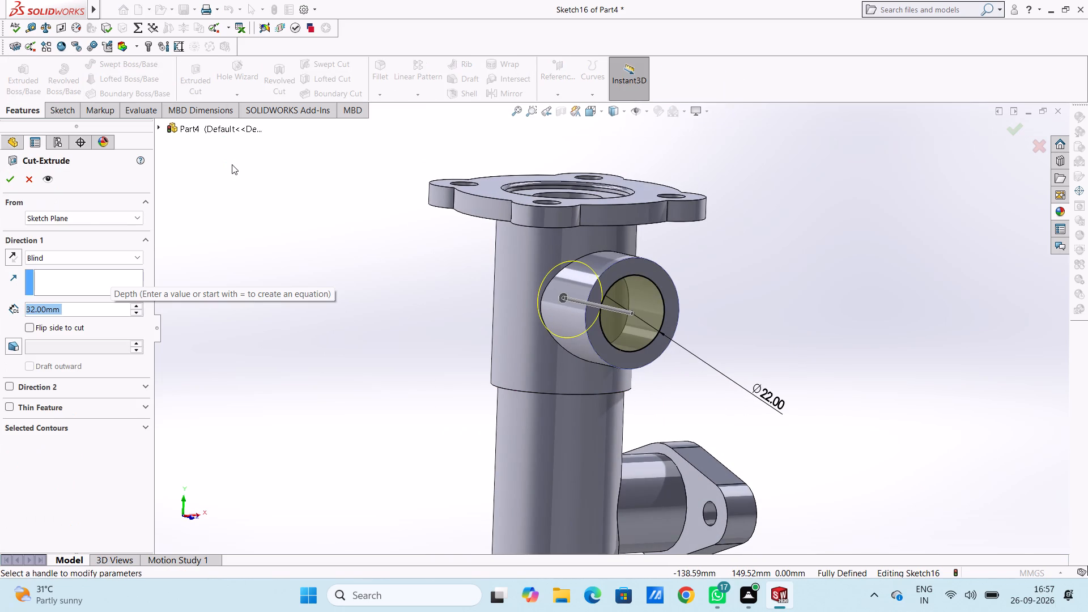
left_click(12, 181)
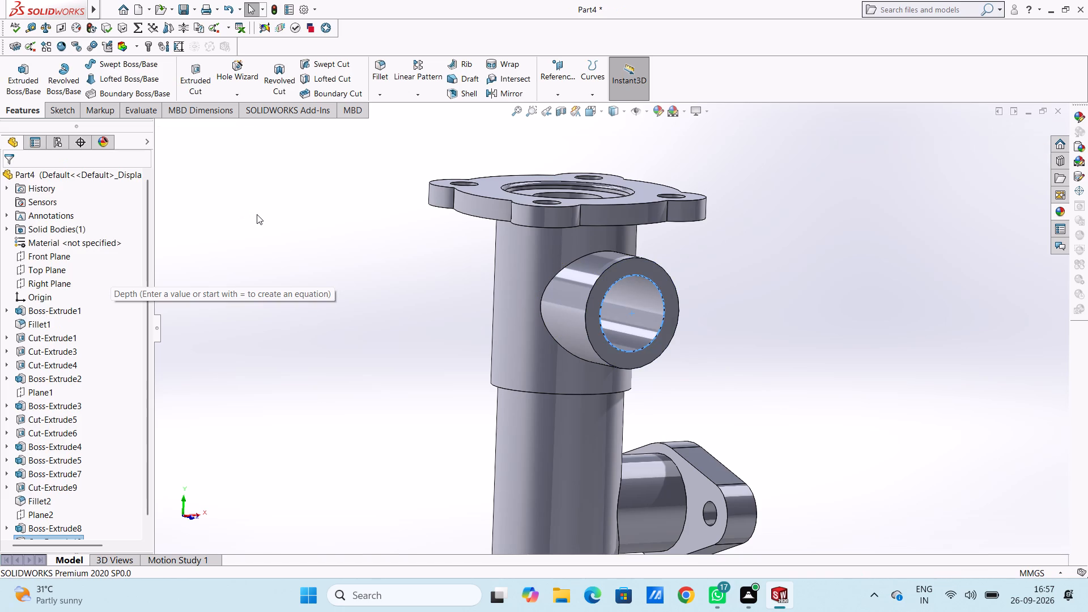
left_click(257, 214)
On the recessed face of the top flange, sketch a circle of 10 mm radius centred on the origin.
middle_click_drag(355, 165, 350, 305)
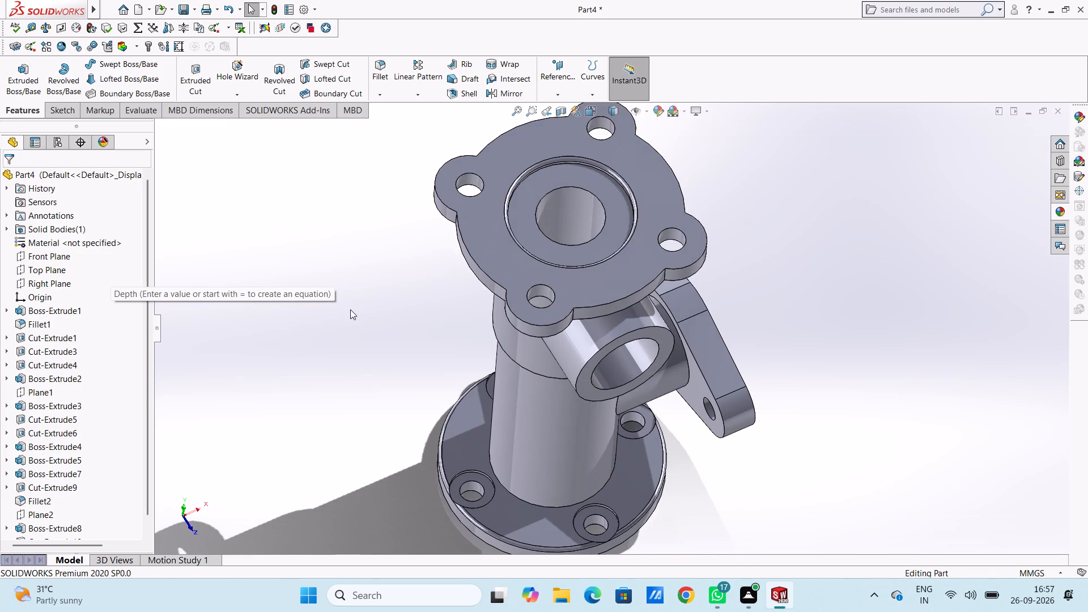
key("ctrl+5")
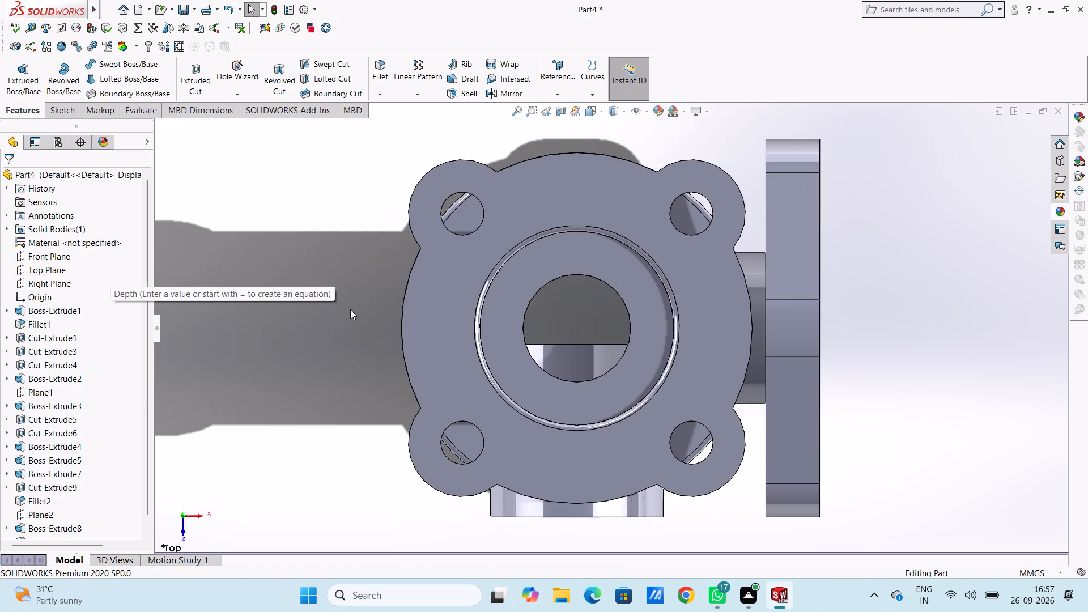
left_click(530, 271)
left_click(576, 245)
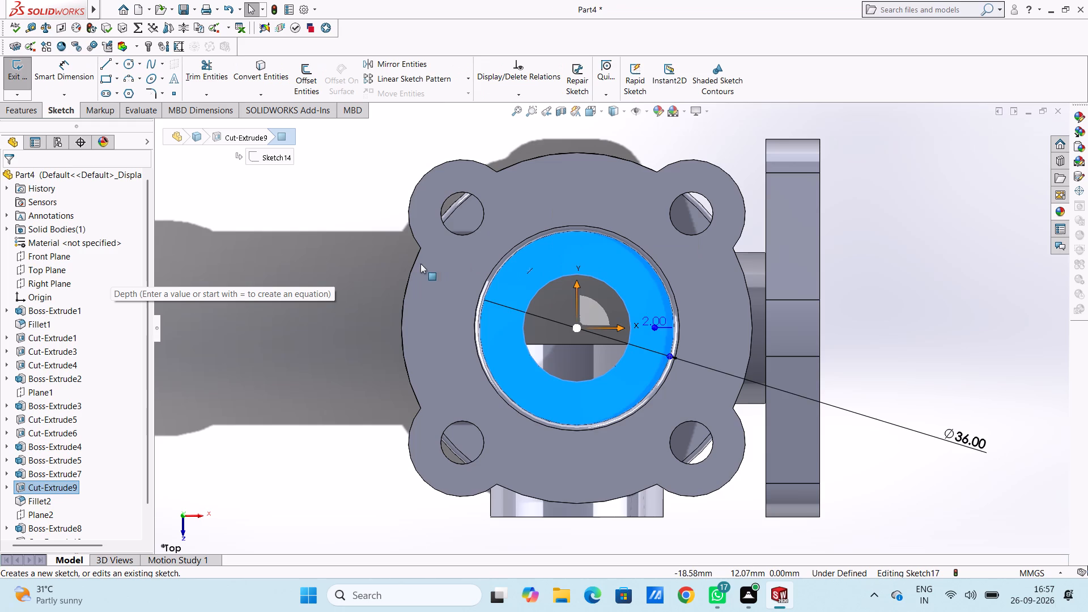
left_click(341, 225)
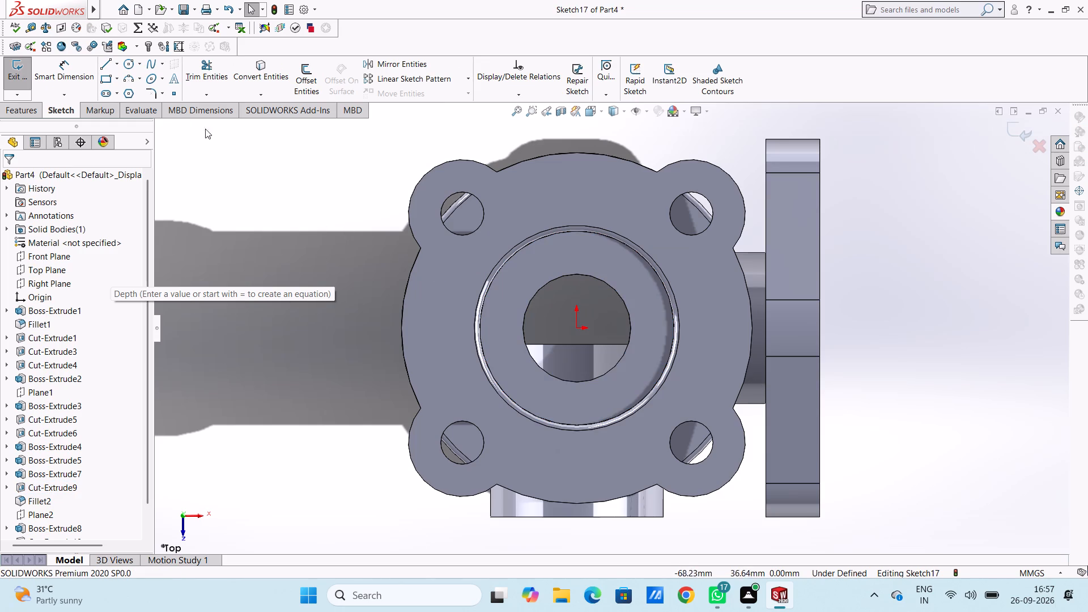
left_click(133, 66)
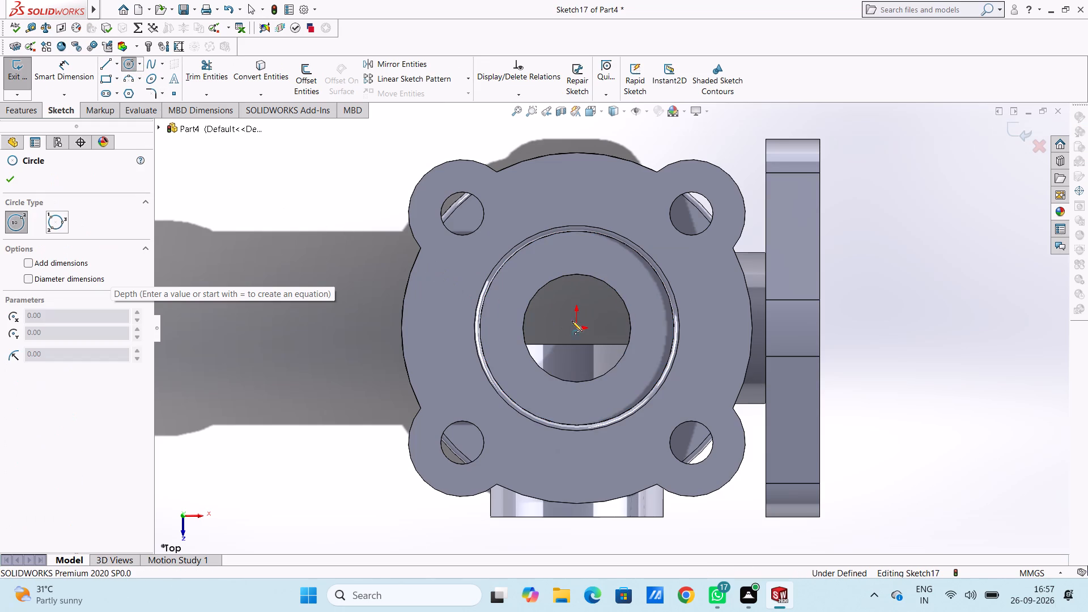
left_click(576, 326)
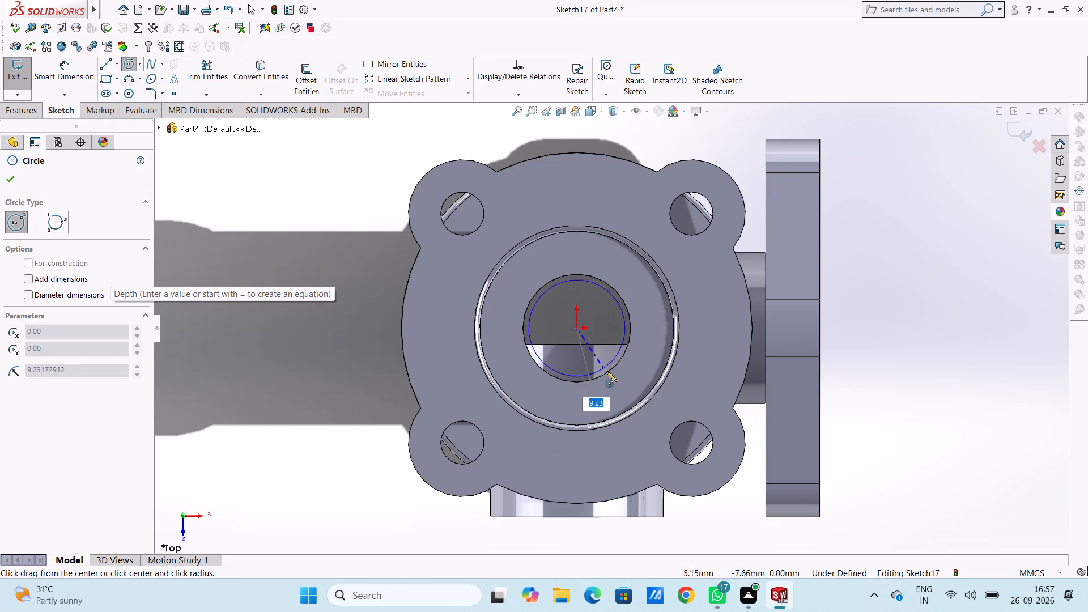
left_click(606, 371)
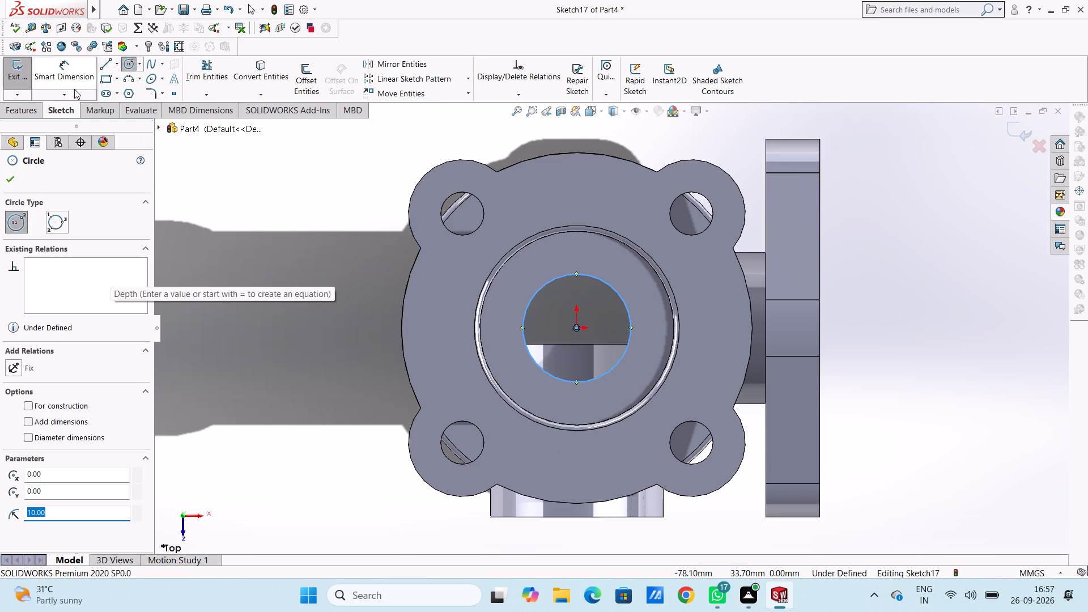
left_click(6, 180)
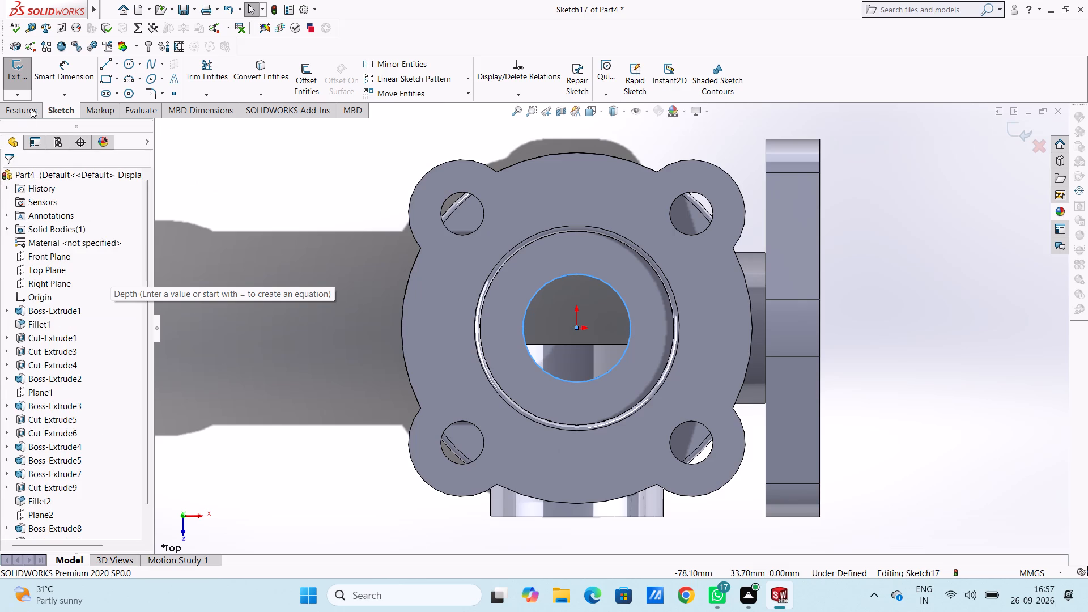
Dimension the new circle's diameter as 20 mm.
left_click(53, 71)
left_click(522, 319)
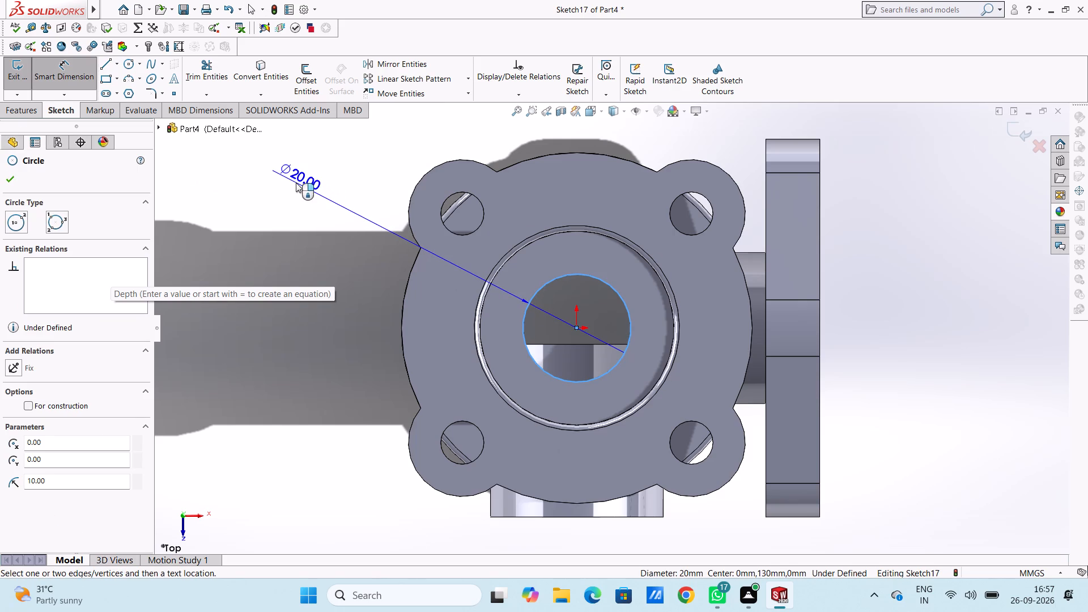
left_click(305, 189)
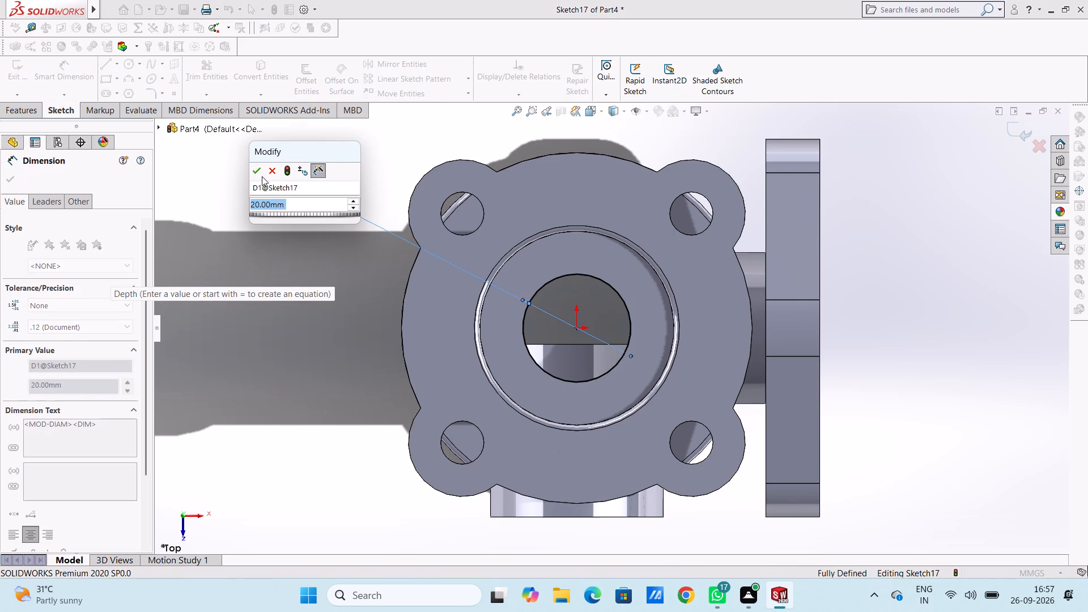
left_click(256, 171)
left_click(250, 200)
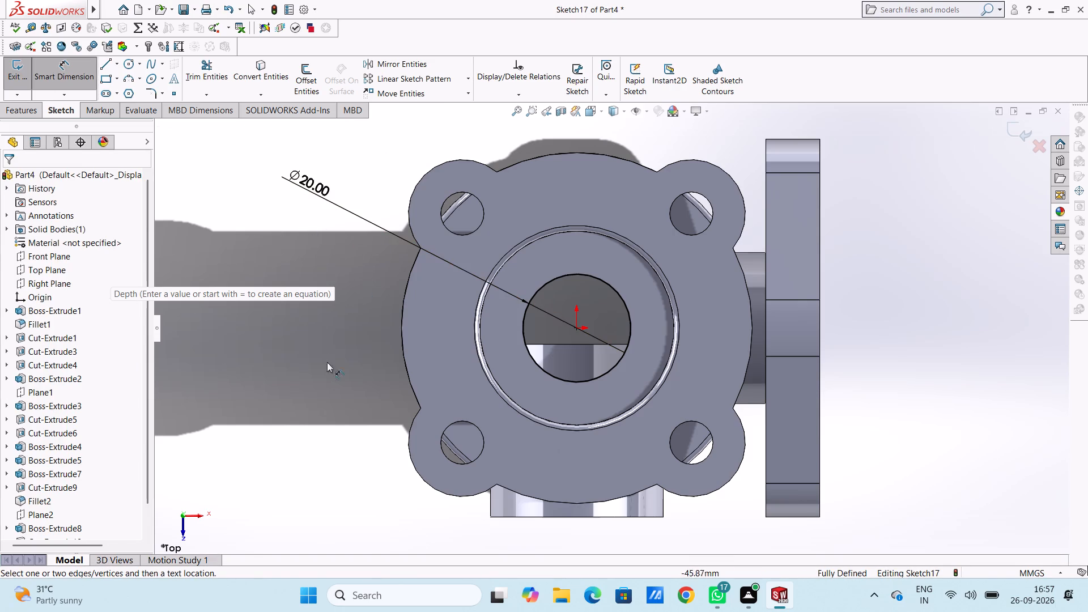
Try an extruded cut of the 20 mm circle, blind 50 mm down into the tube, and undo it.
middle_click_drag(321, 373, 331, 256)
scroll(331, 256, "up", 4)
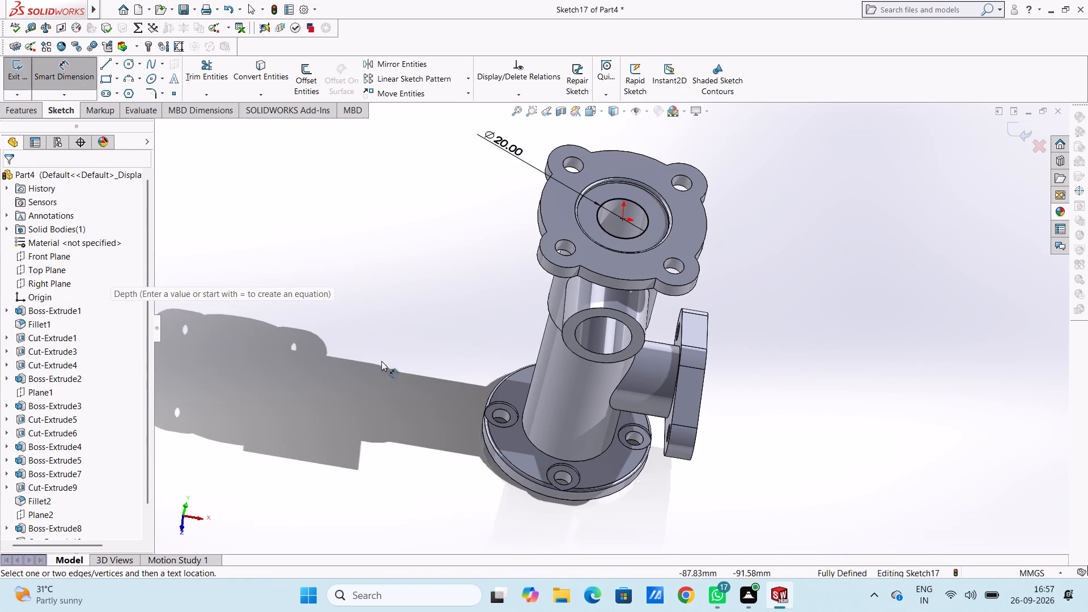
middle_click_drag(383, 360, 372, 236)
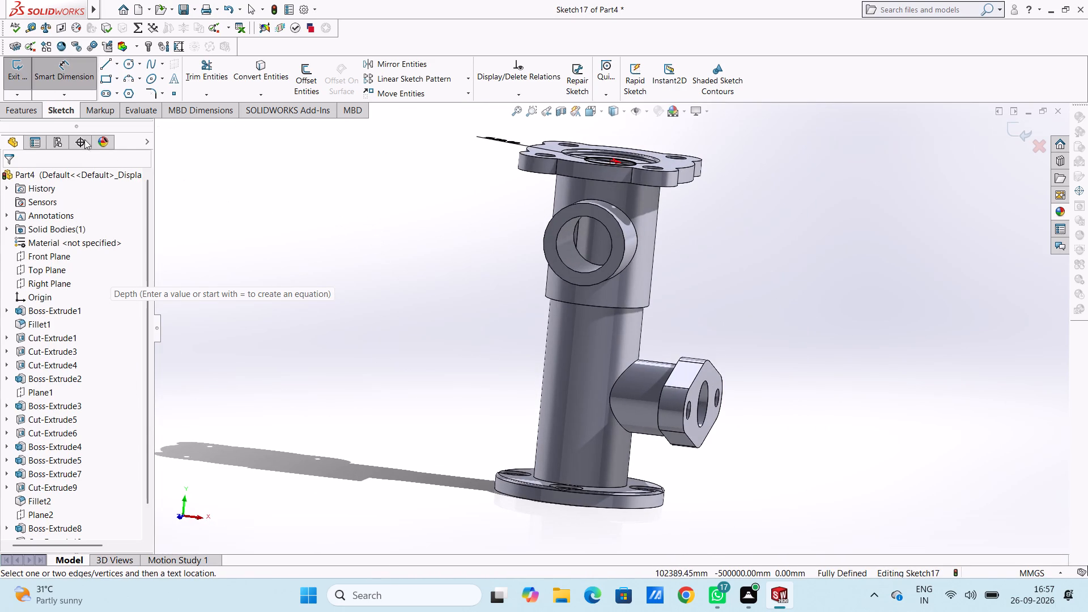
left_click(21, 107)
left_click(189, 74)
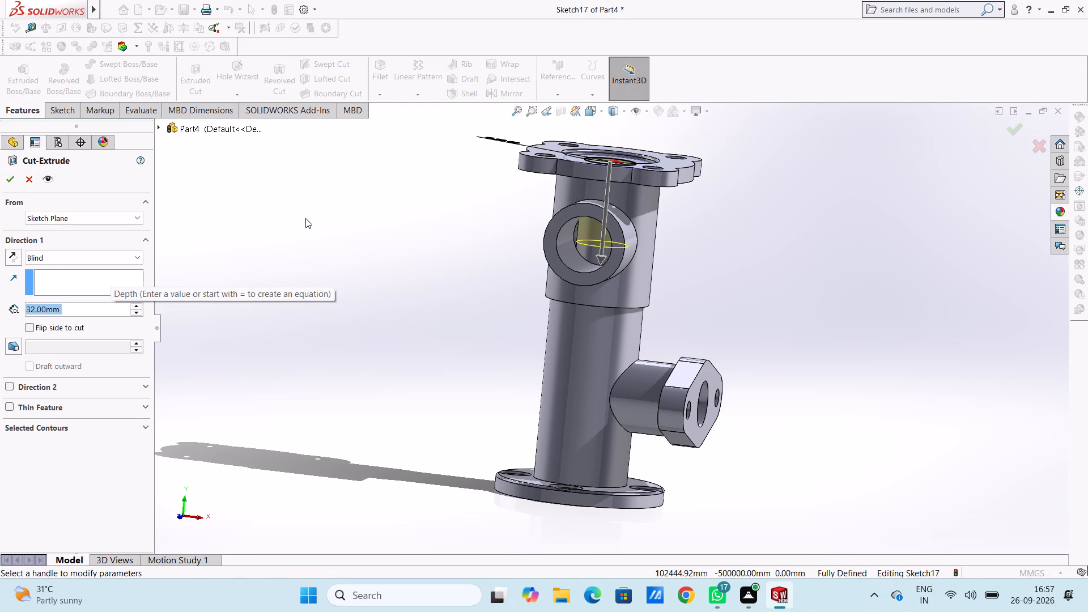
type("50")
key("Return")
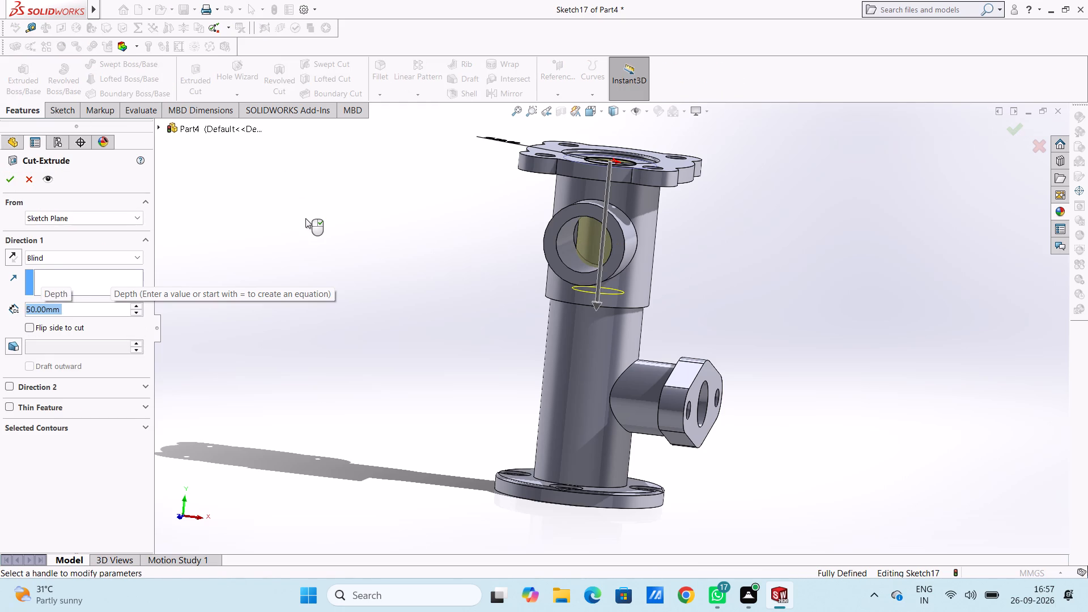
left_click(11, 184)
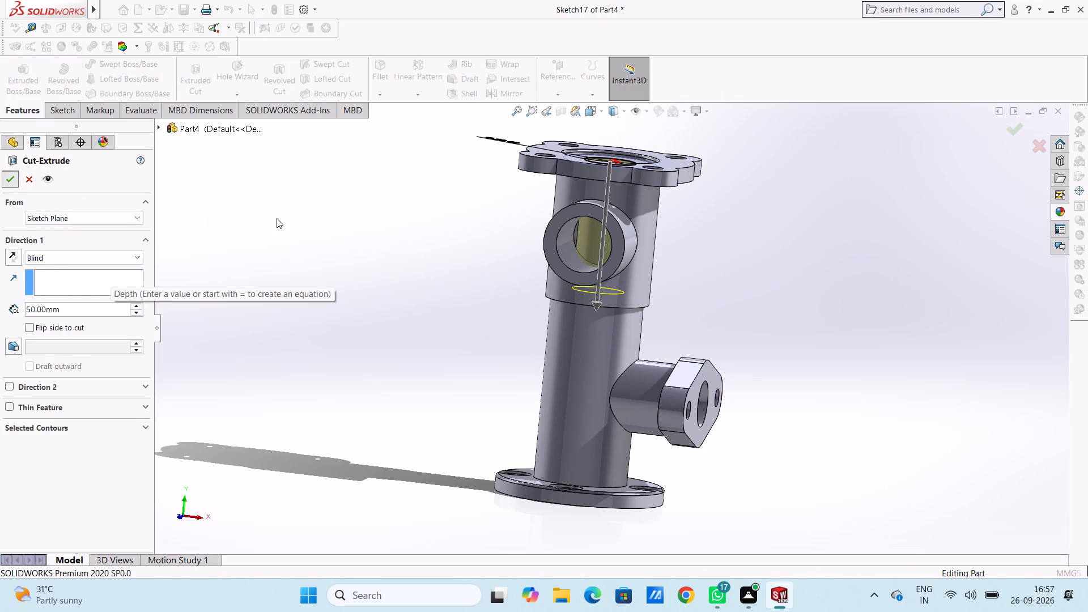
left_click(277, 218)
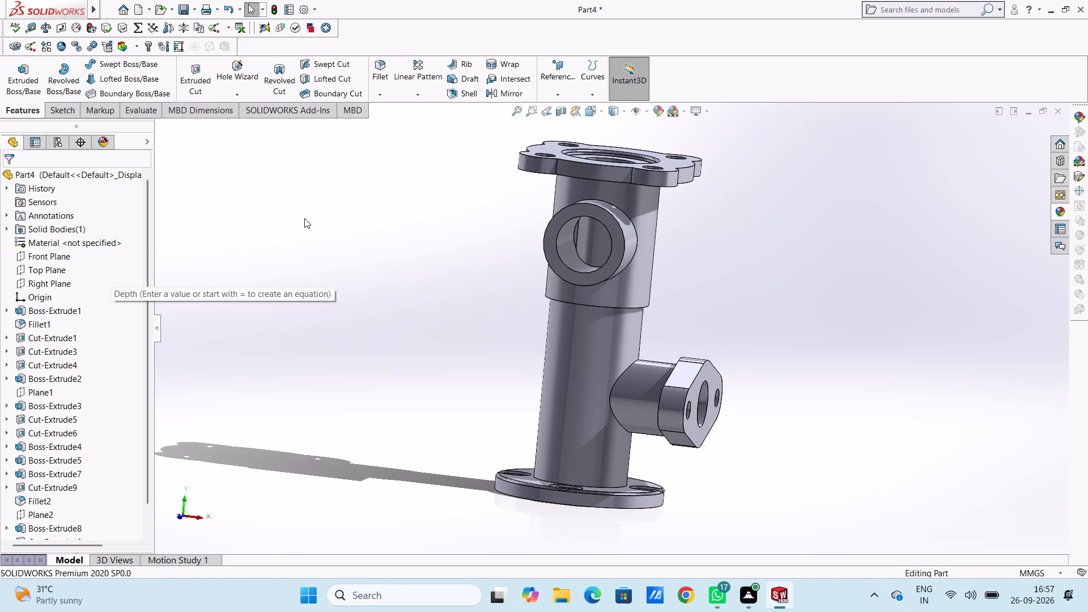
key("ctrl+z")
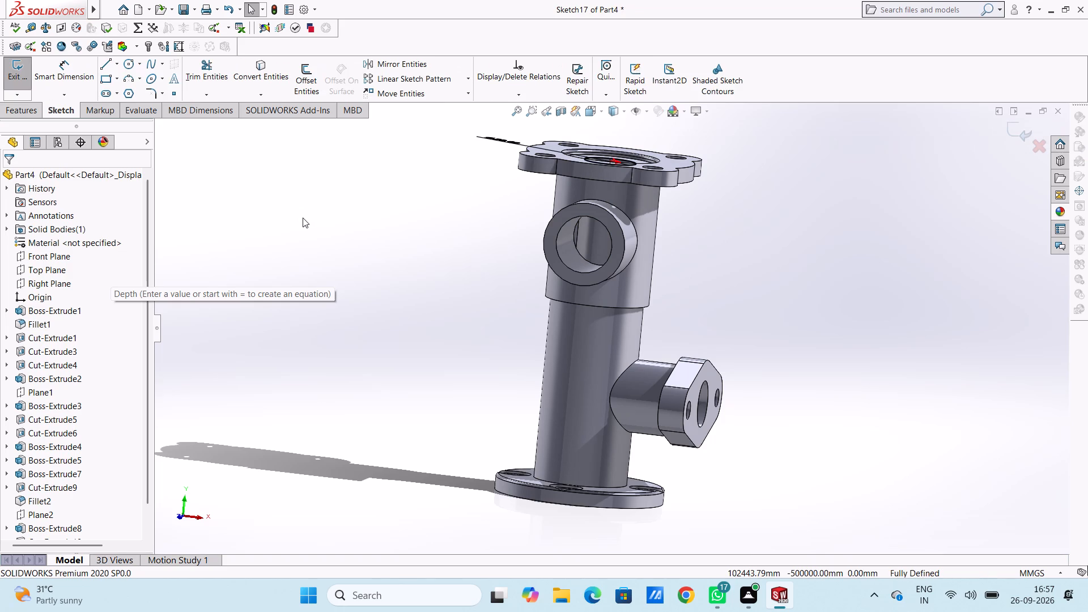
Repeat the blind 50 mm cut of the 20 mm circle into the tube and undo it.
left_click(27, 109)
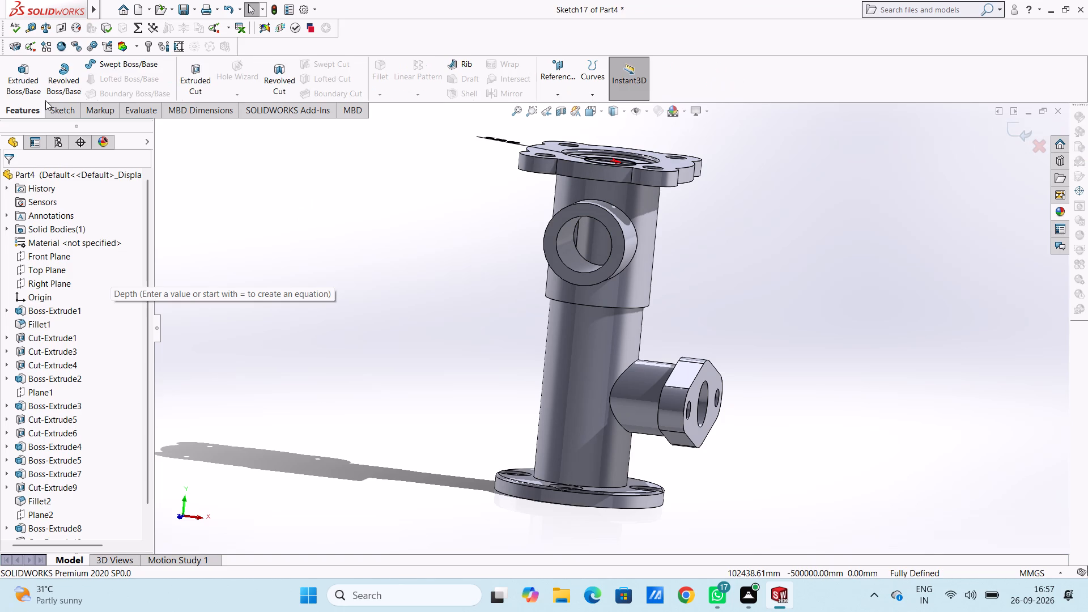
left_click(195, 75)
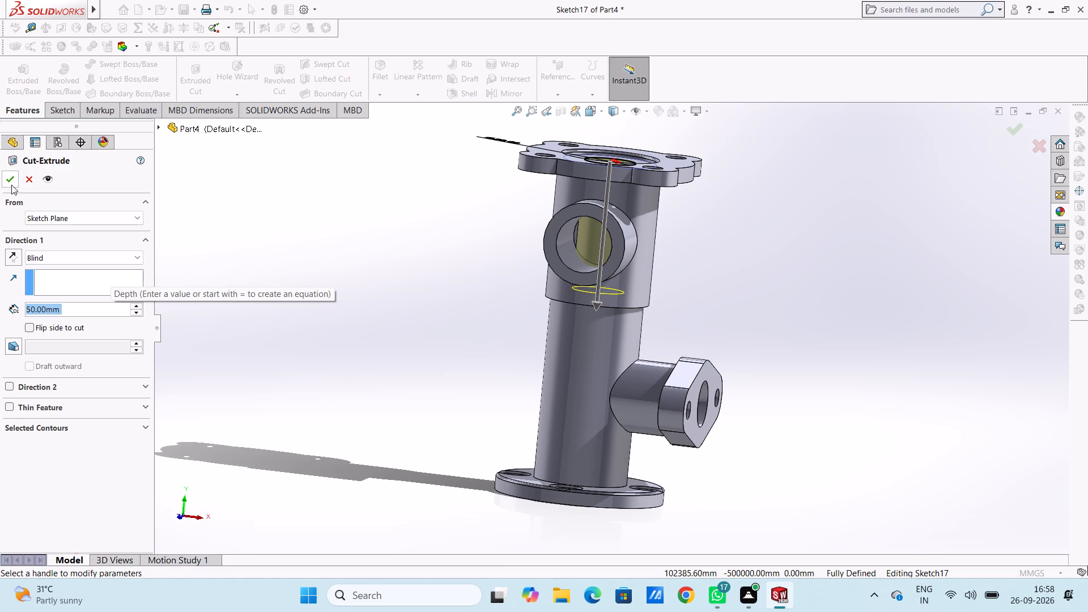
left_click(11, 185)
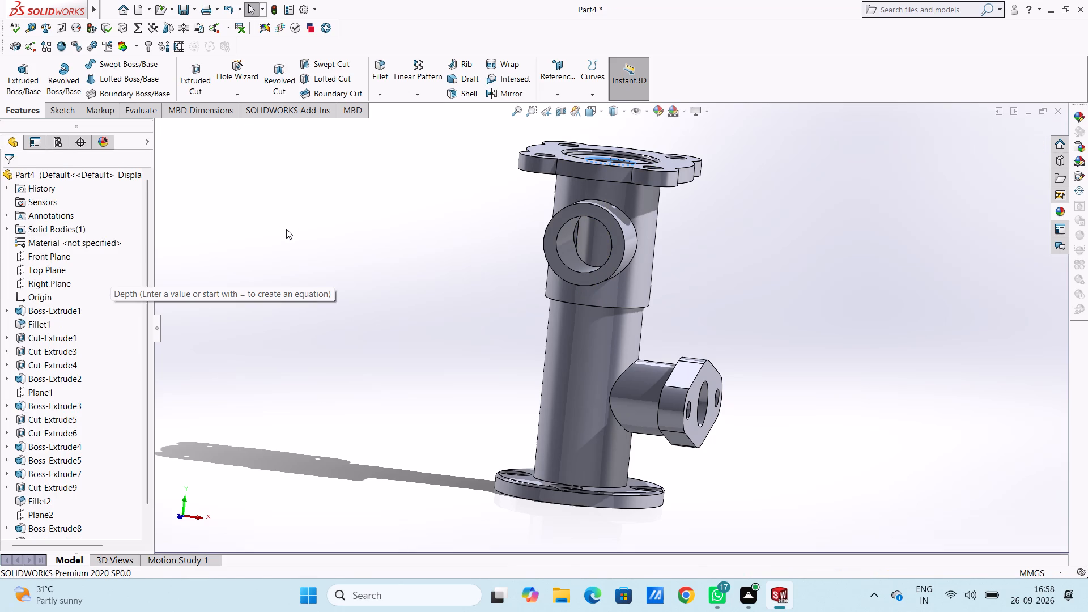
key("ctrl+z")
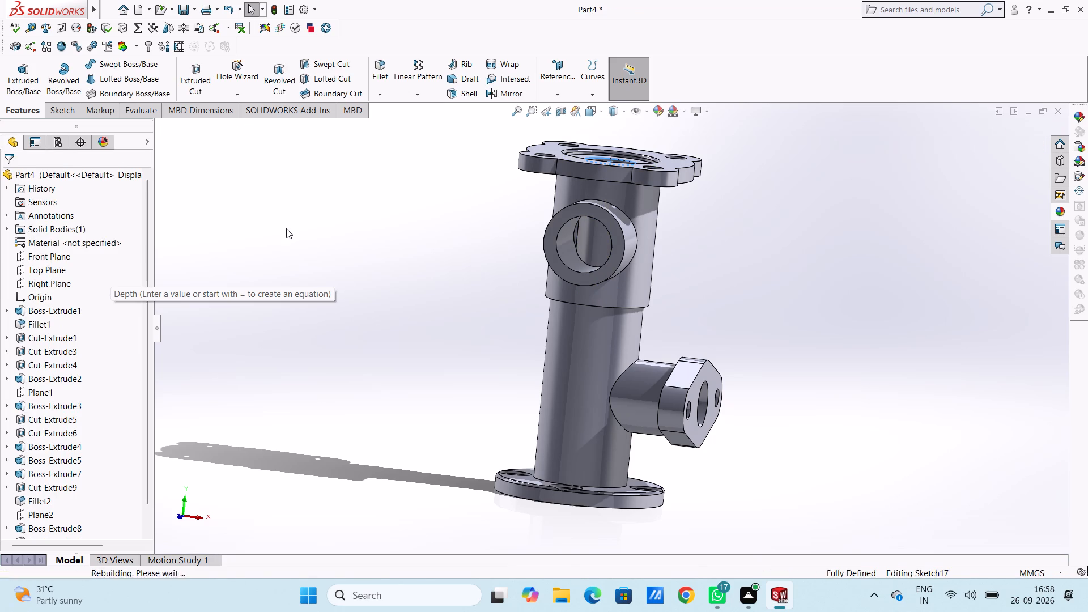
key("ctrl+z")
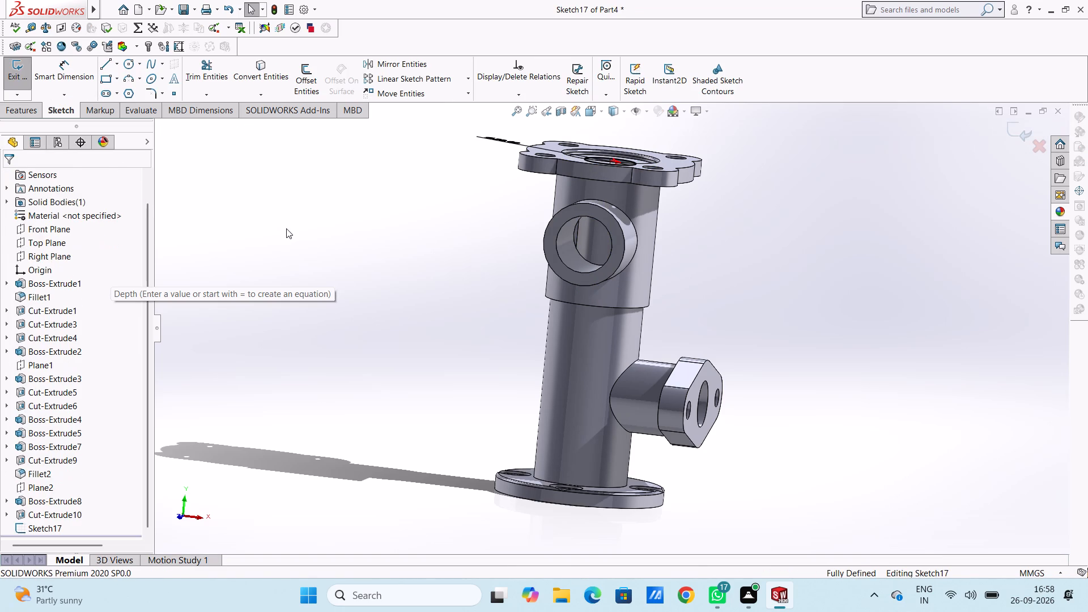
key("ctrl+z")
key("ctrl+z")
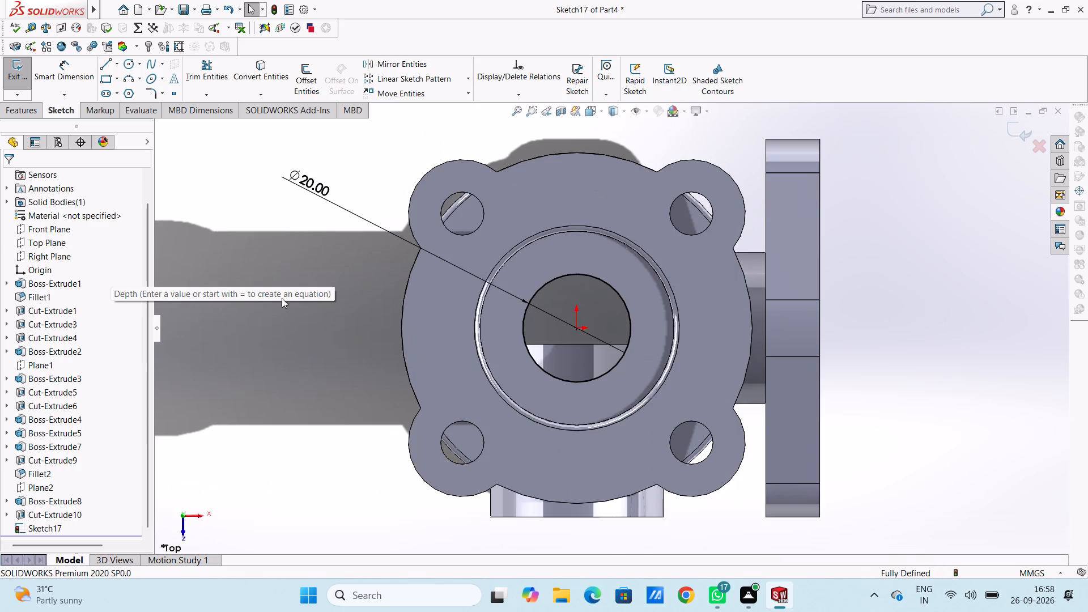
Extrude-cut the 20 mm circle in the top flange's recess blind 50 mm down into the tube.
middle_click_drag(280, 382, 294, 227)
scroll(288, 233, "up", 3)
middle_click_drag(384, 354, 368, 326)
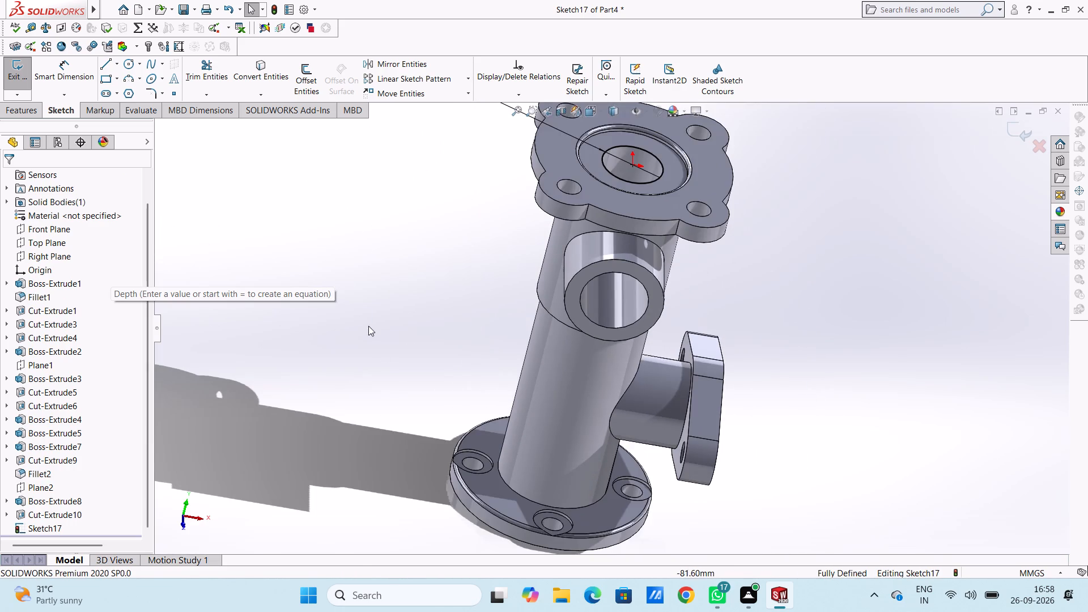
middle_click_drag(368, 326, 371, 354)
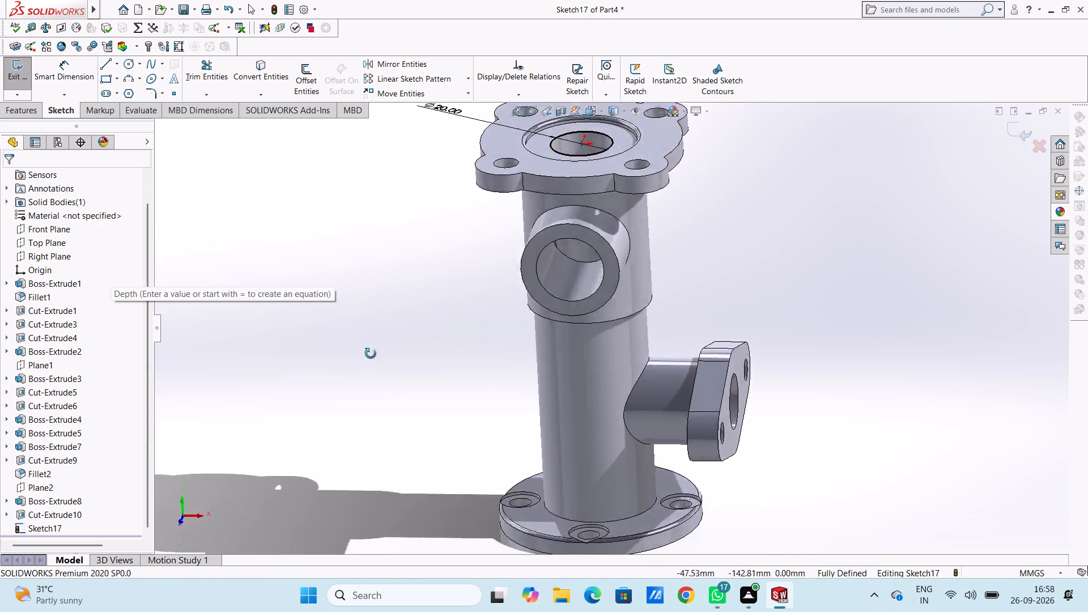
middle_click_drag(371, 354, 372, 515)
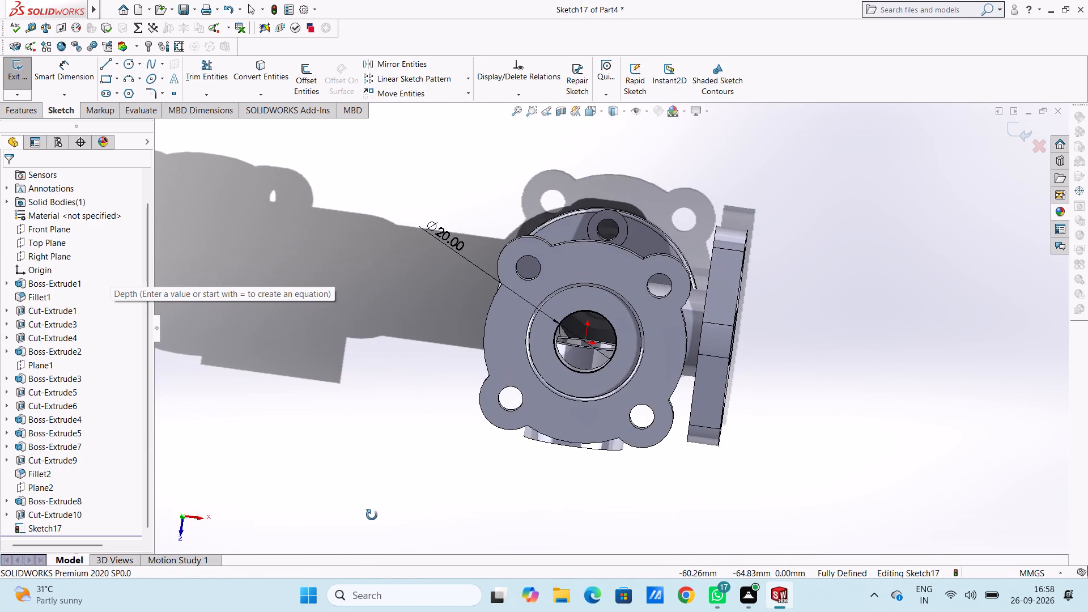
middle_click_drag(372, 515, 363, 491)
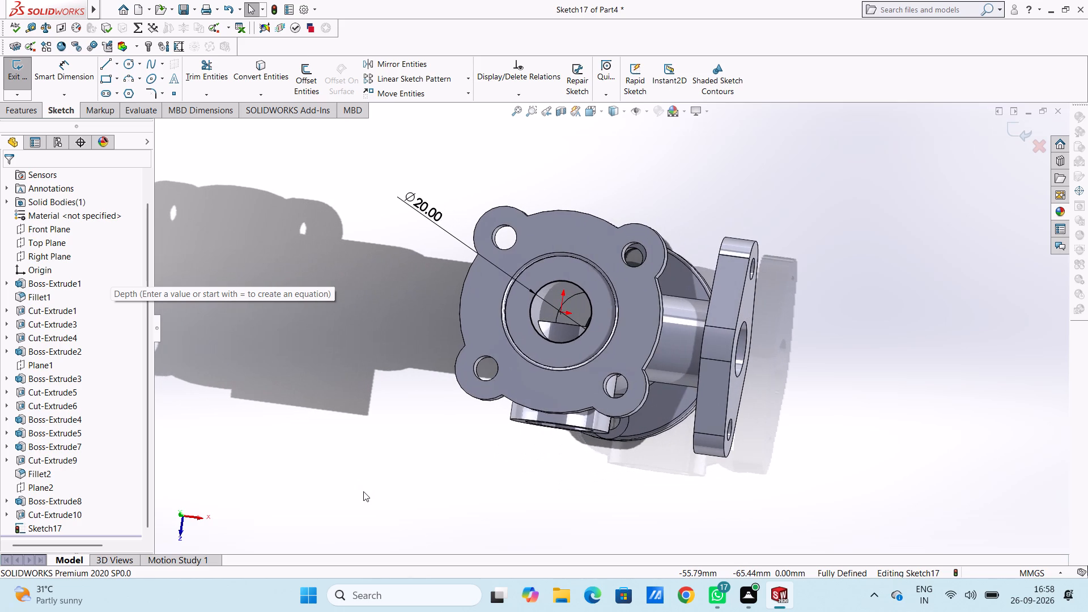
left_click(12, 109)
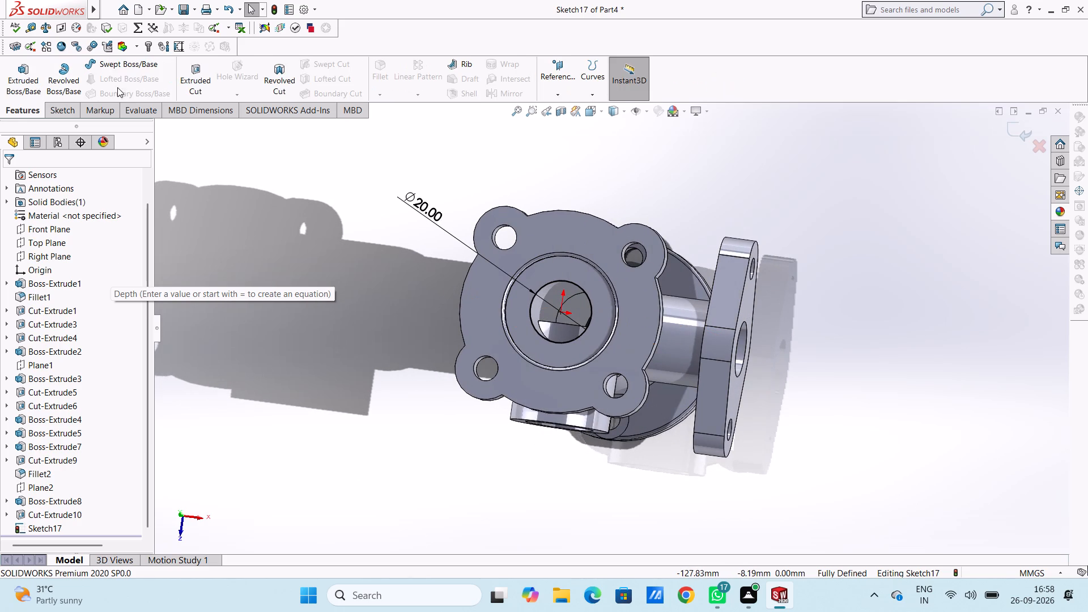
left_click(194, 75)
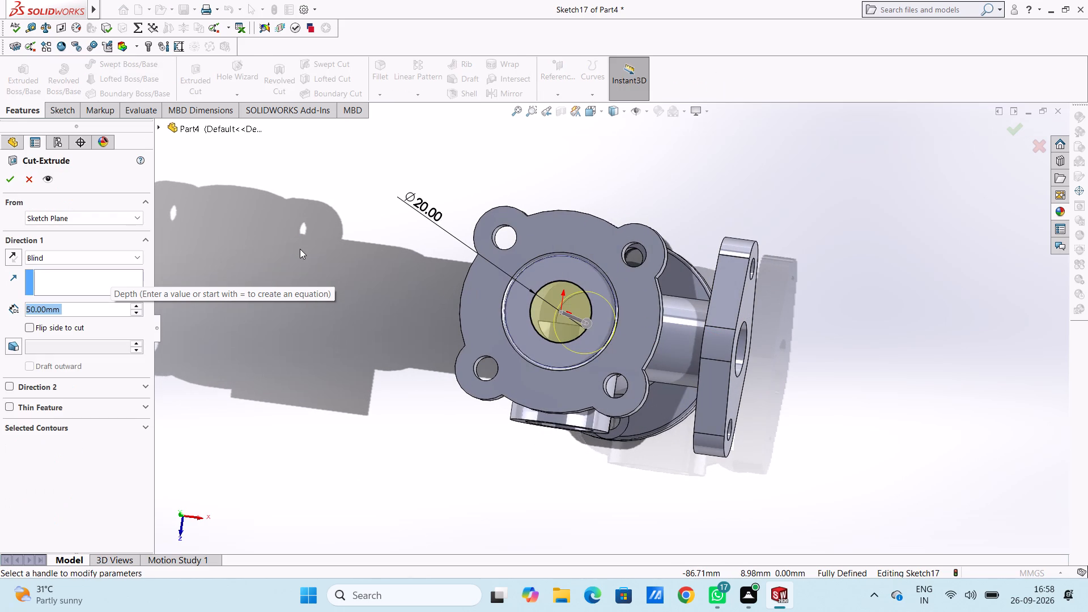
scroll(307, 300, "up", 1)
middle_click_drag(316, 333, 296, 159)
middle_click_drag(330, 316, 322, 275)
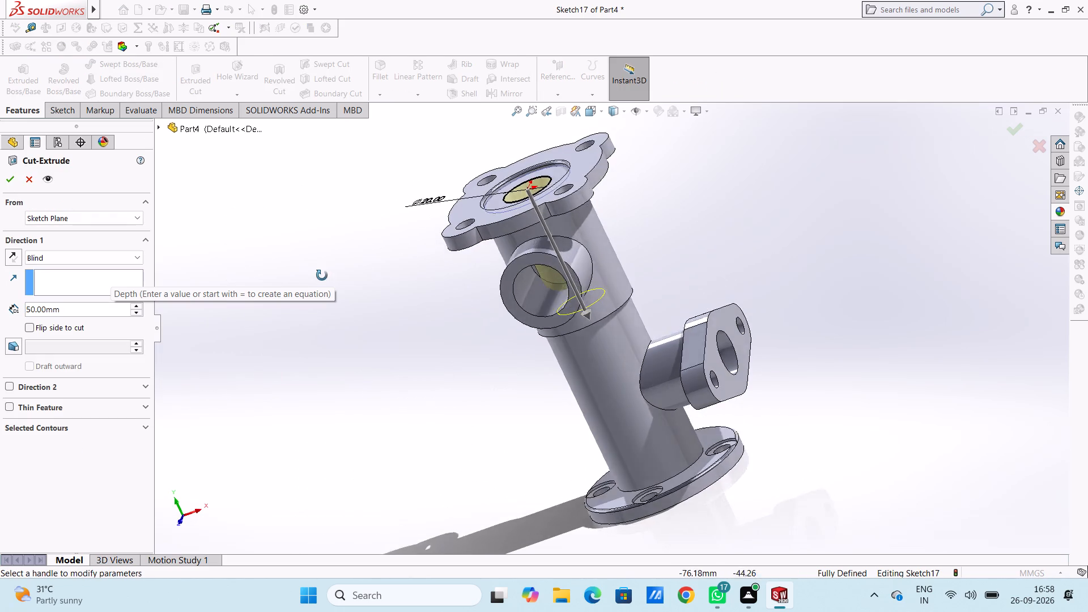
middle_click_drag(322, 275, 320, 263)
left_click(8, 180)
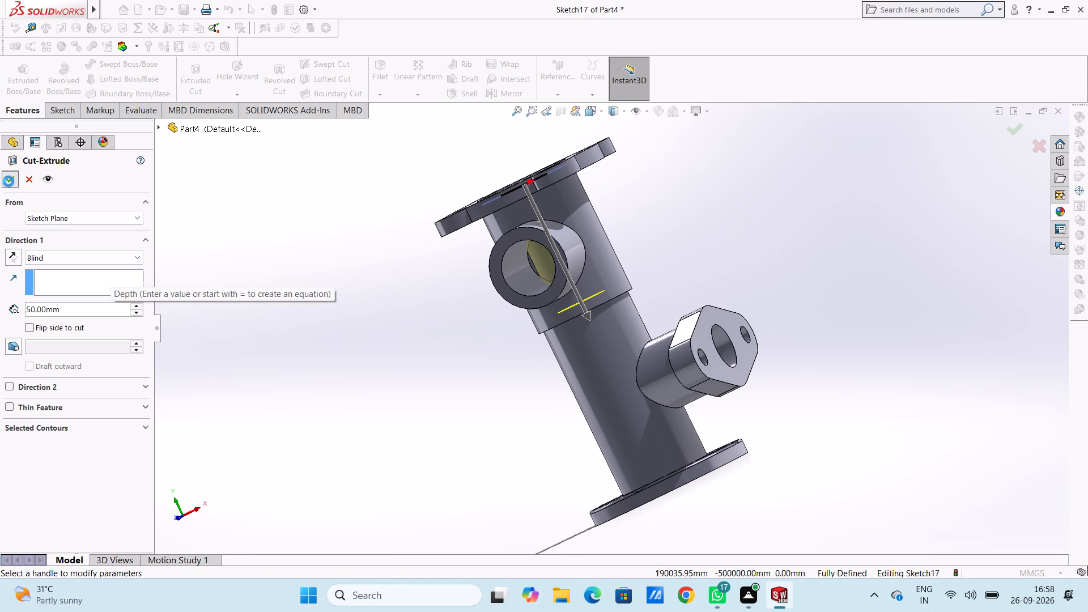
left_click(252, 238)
Examine the cut bore inside the top flange's recess and where it meets the front branch's opening.
middle_click_drag(280, 192, 296, 205)
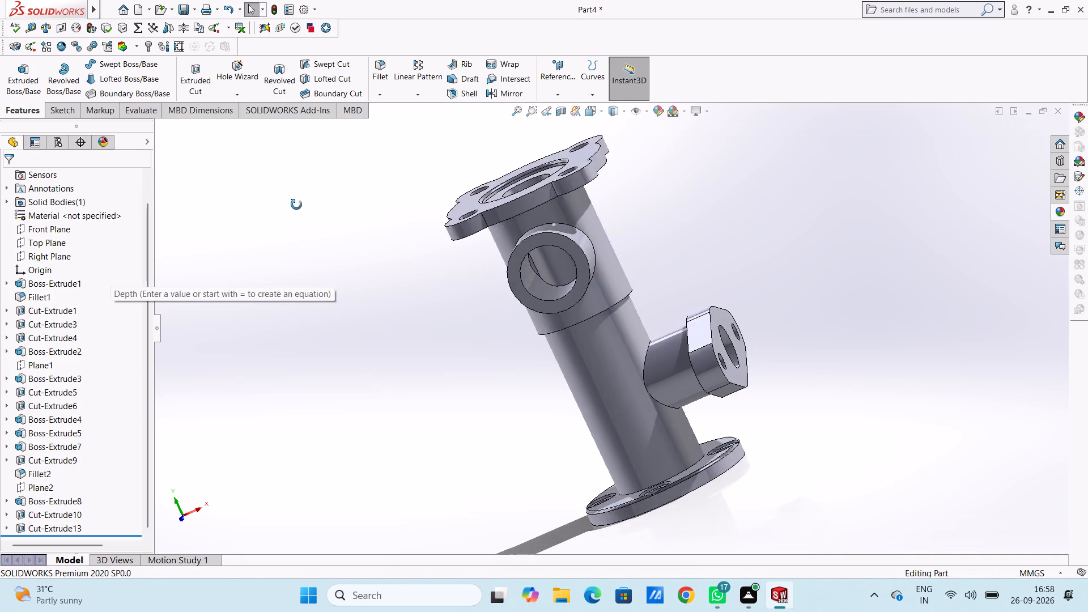
middle_click_drag(296, 205, 271, 189)
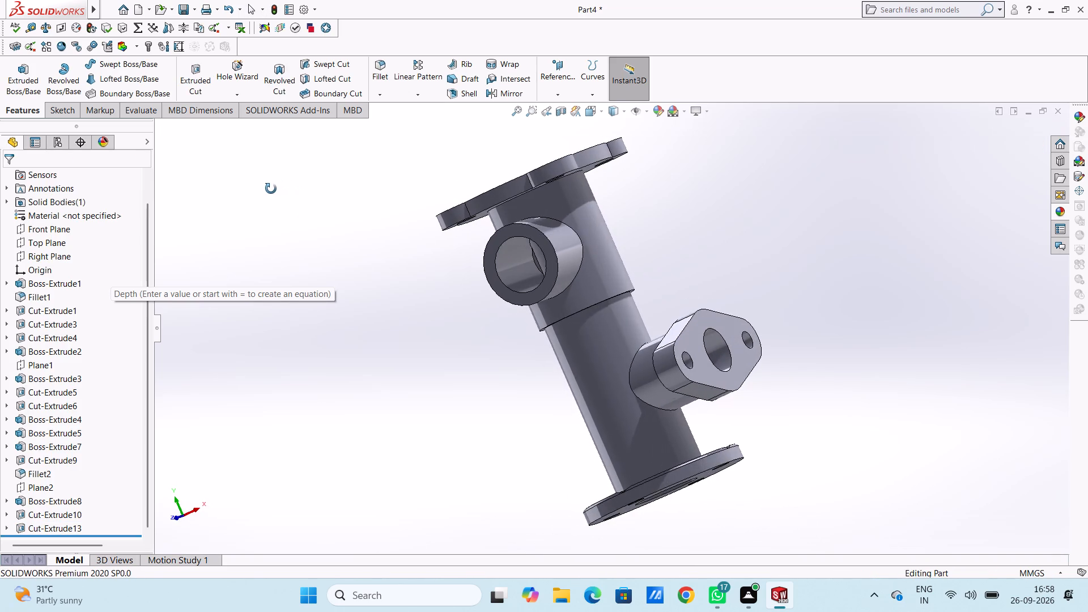
middle_click_drag(271, 189, 325, 333)
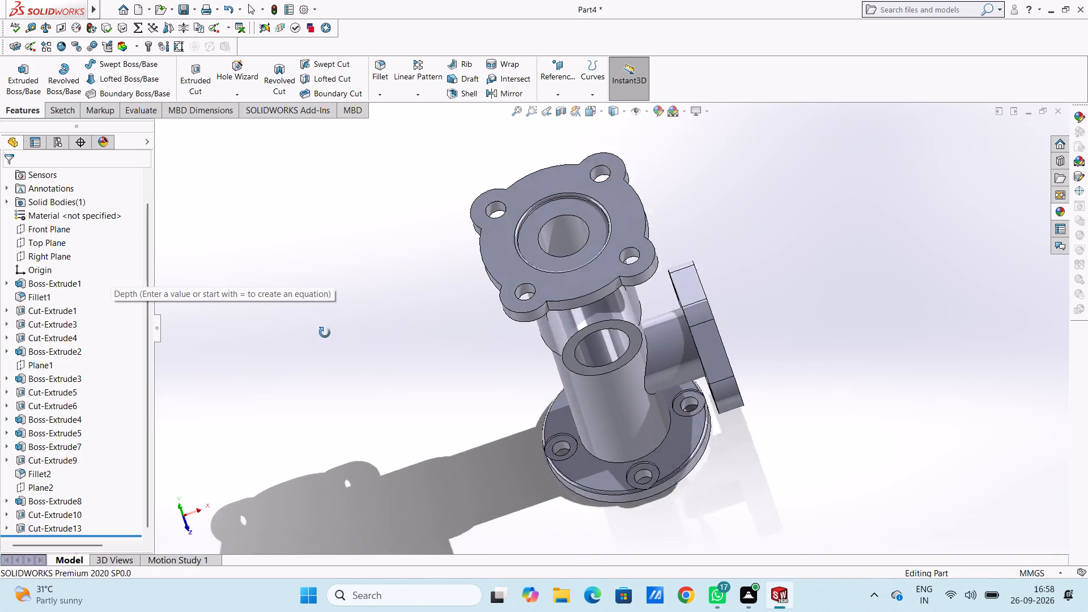
middle_click_drag(325, 333, 325, 340)
middle_click_drag(351, 264, 352, 354)
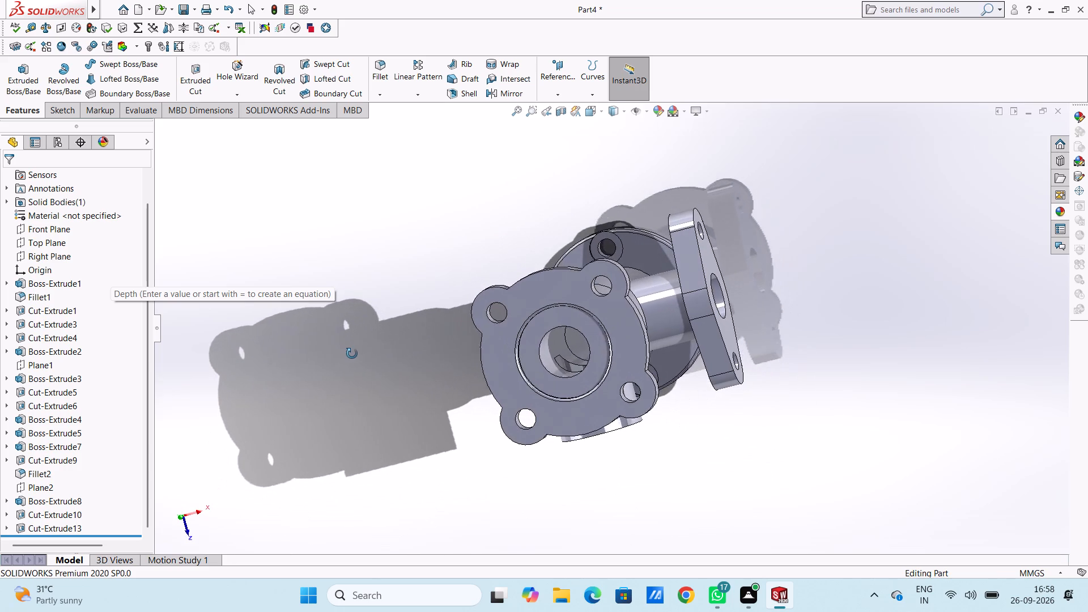
middle_click_drag(352, 354, 352, 355)
scroll(559, 325, "down", 5)
middle_click_drag(518, 353, 495, 312)
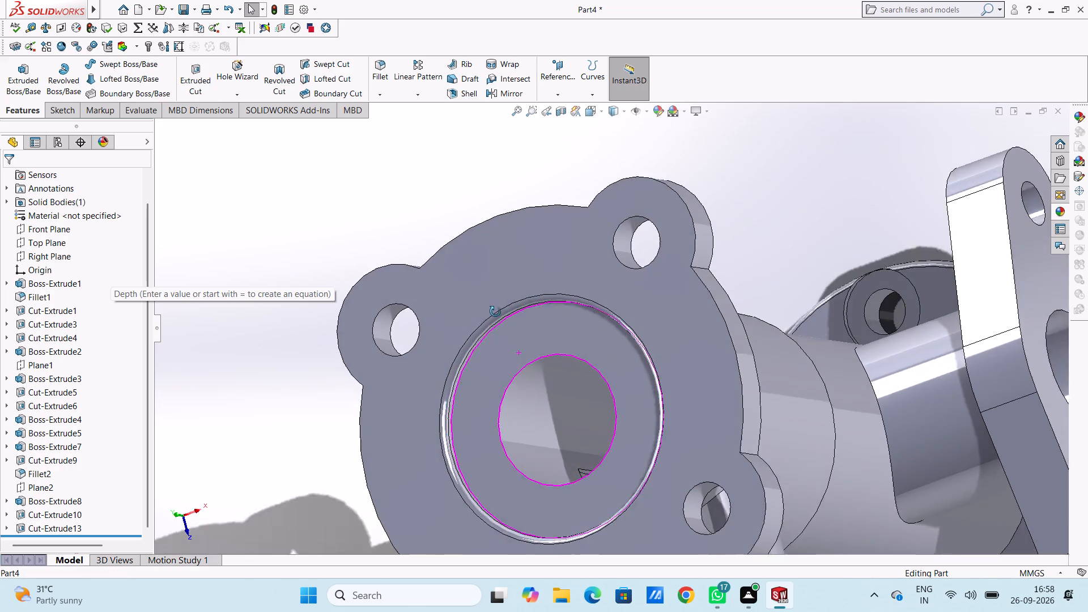
middle_click_drag(495, 312, 494, 309)
scroll(488, 381, "down", 11)
scroll(504, 285, "up", 5)
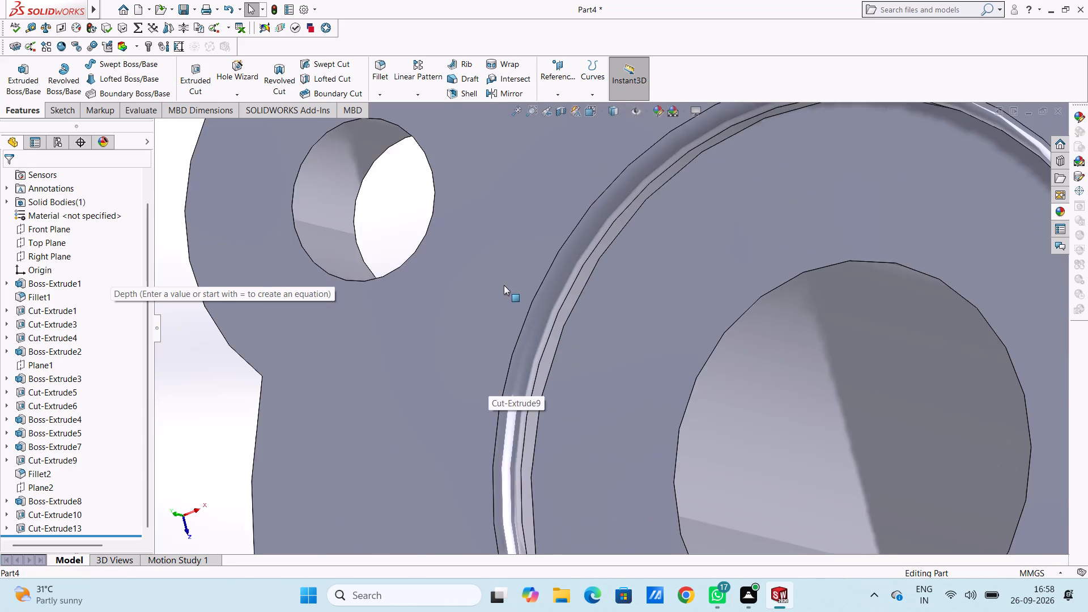
scroll(504, 283, "up", 10)
middle_click_drag(573, 255, 626, 287)
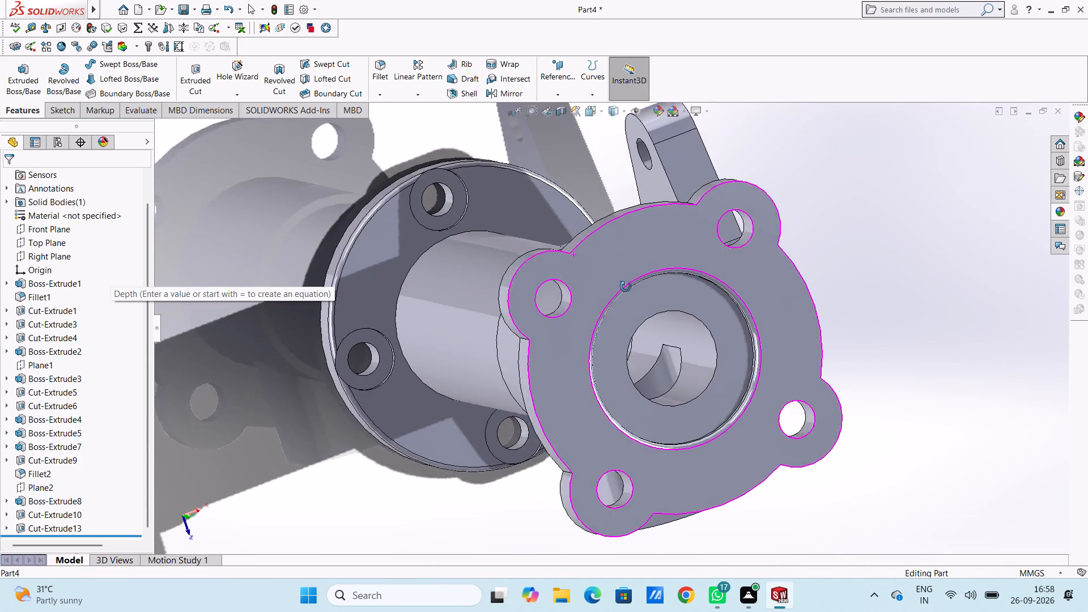
middle_click_drag(626, 287, 605, 281)
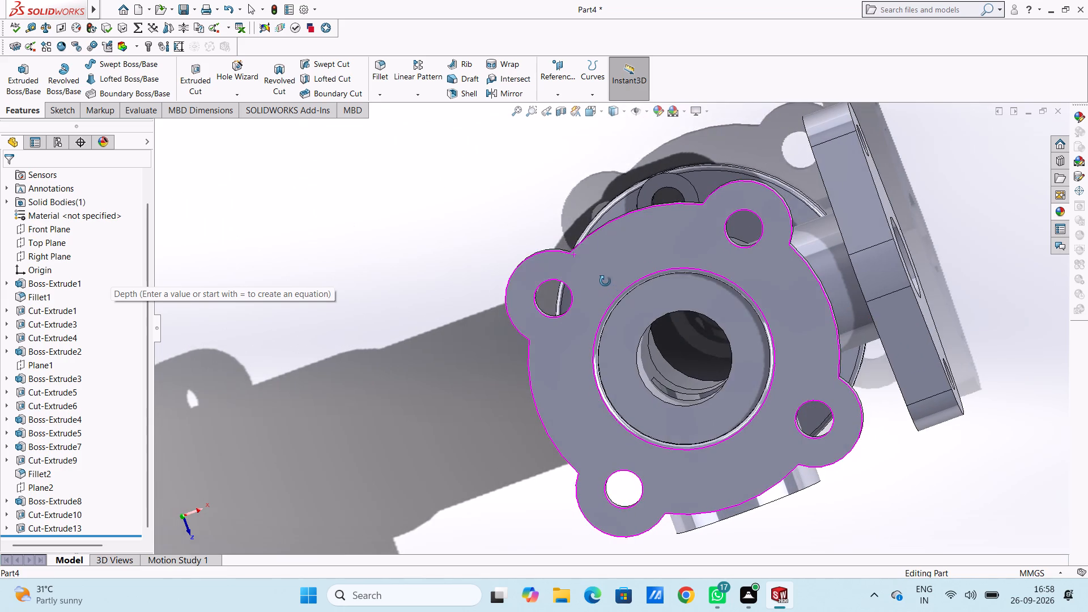
middle_click_drag(605, 281, 596, 245)
Inspect the whole part from both flange ends and the front branch, checking how the bores run through the tube.
scroll(555, 343, "up", 5)
middle_click_drag(481, 360, 450, 221)
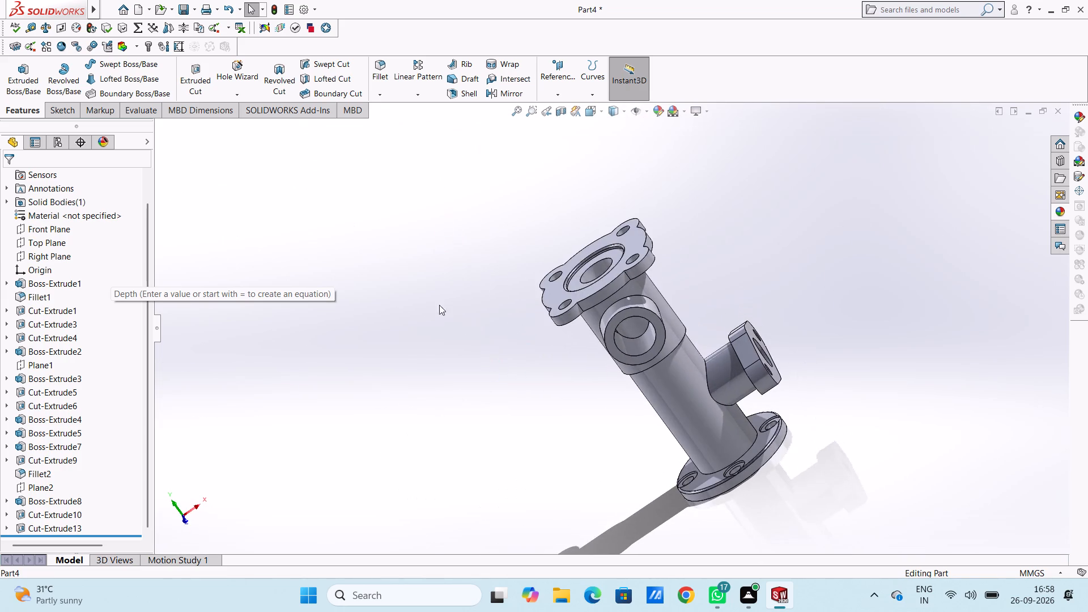
middle_click_drag(440, 372, 403, 292)
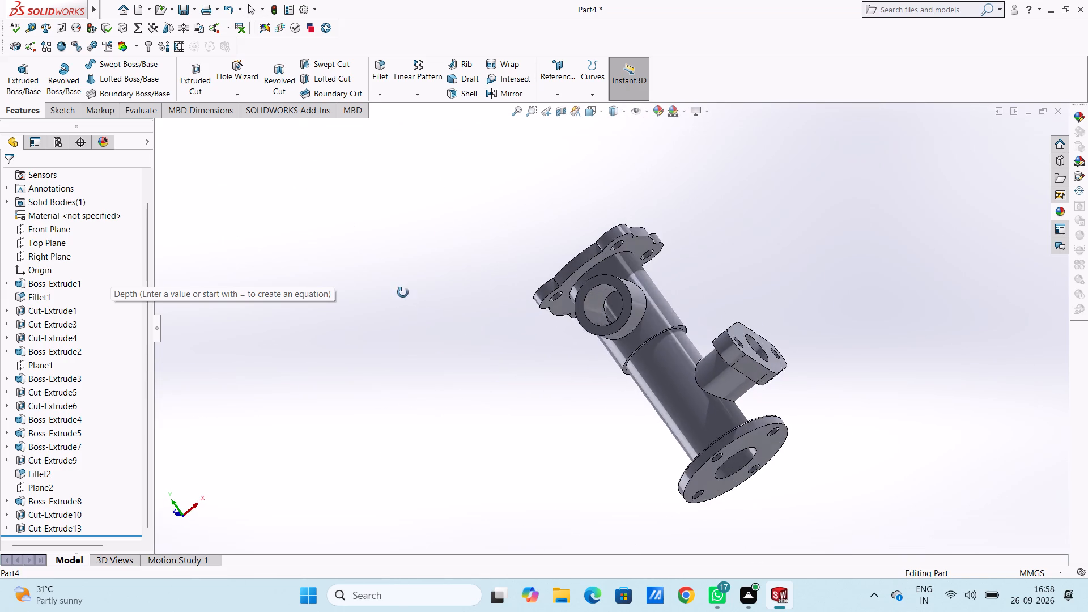
middle_click_drag(403, 292, 390, 277)
middle_click_drag(501, 383, 460, 246)
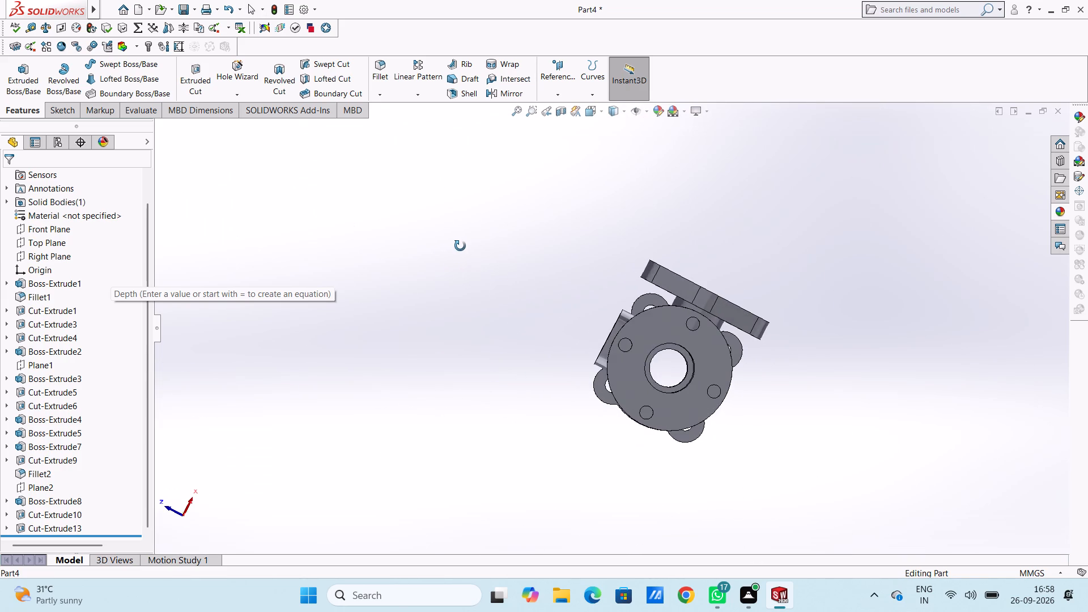
middle_click_drag(460, 246, 483, 275)
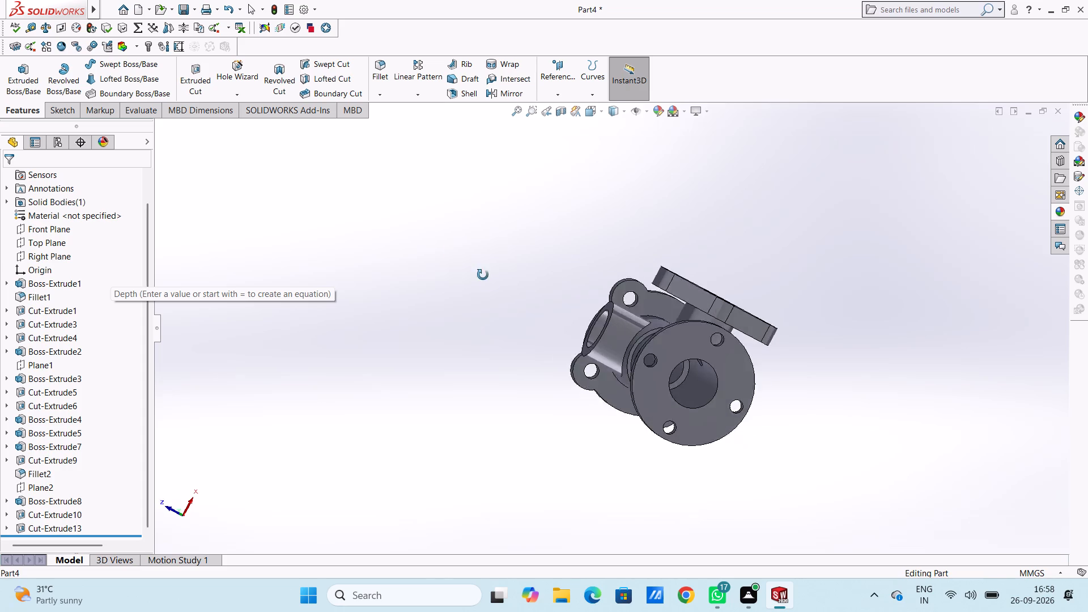
middle_click_drag(483, 275, 546, 392)
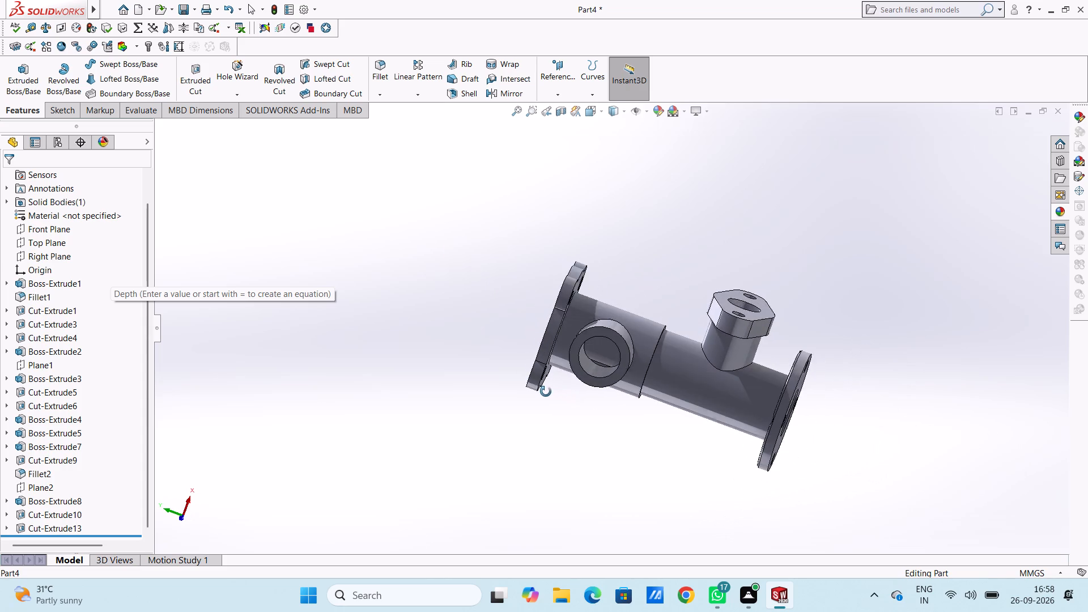
middle_click_drag(546, 392, 542, 392)
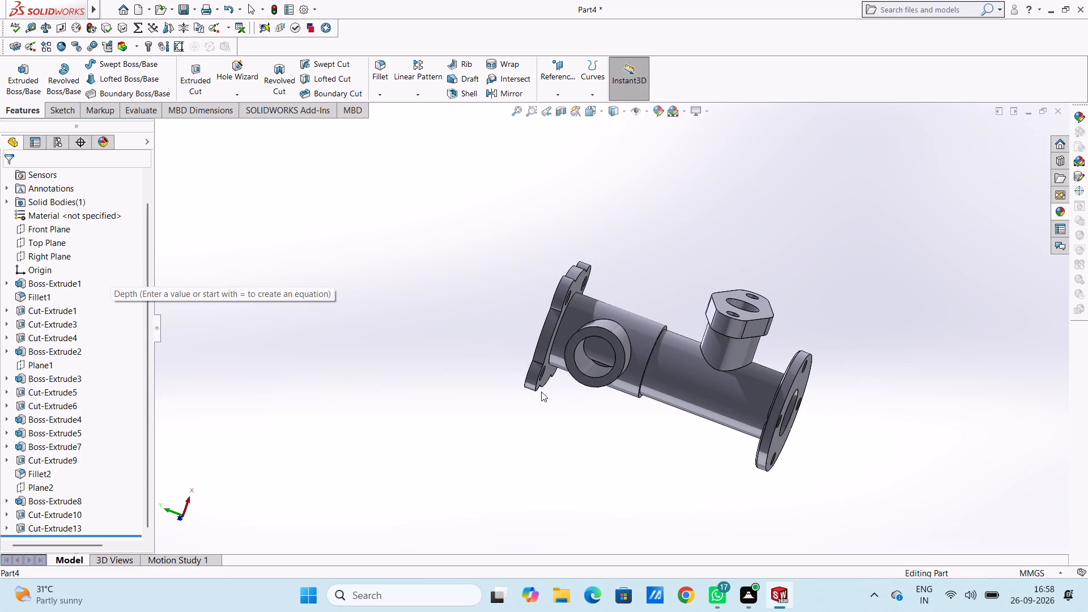
middle_click_drag(629, 243, 666, 280)
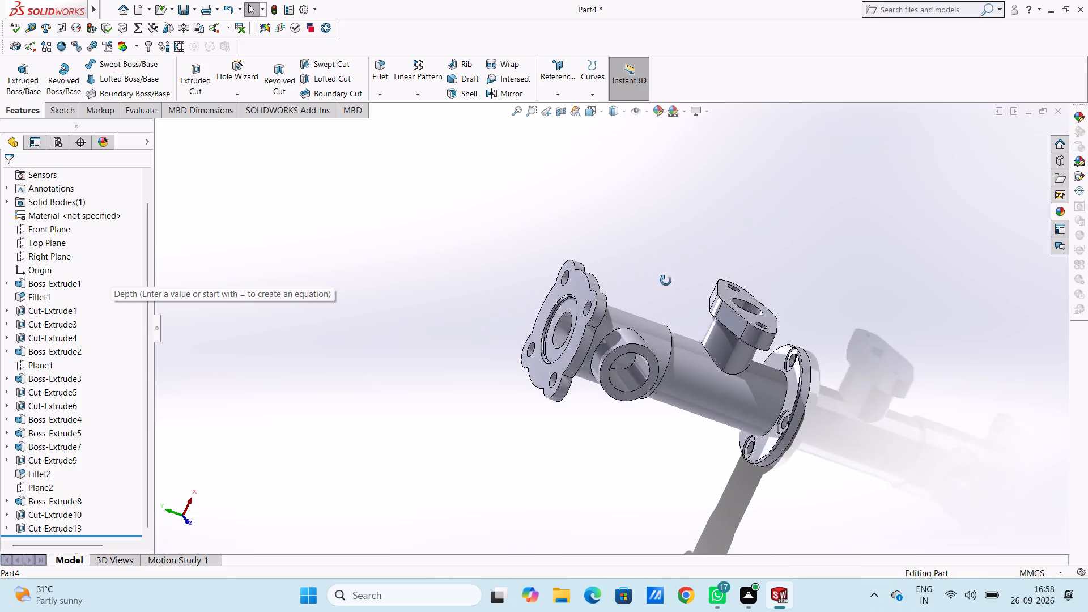
middle_click_drag(666, 280, 651, 249)
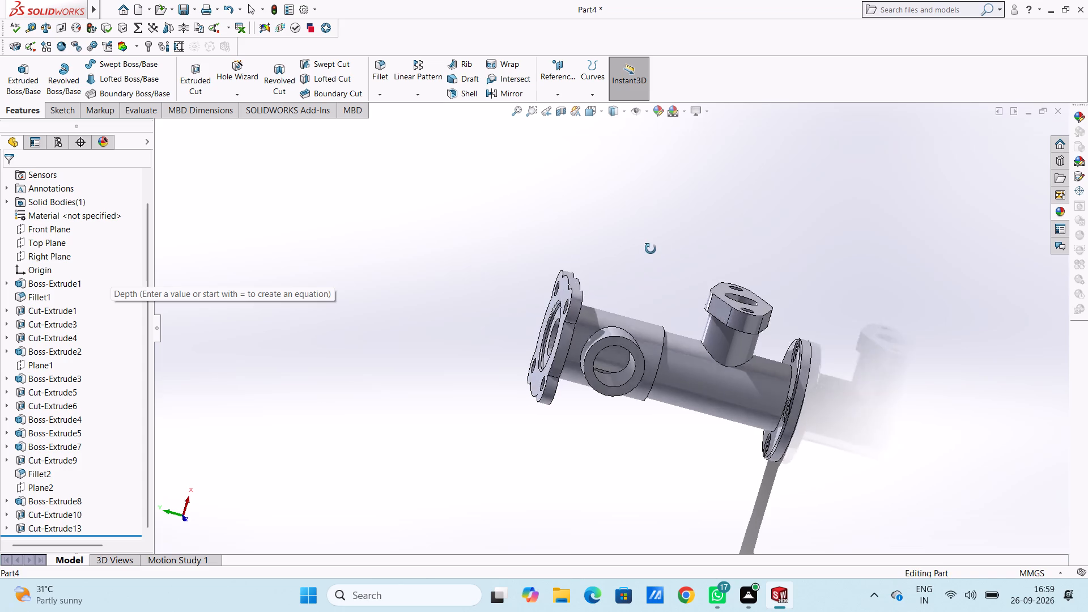
middle_click_drag(651, 249, 634, 196)
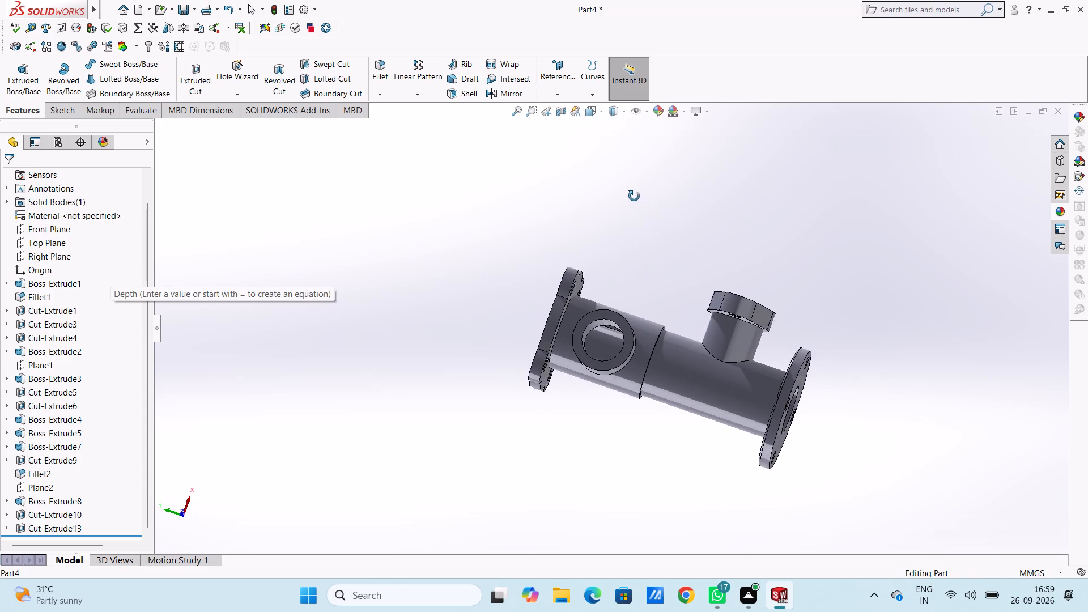
middle_click_drag(634, 196, 696, 243)
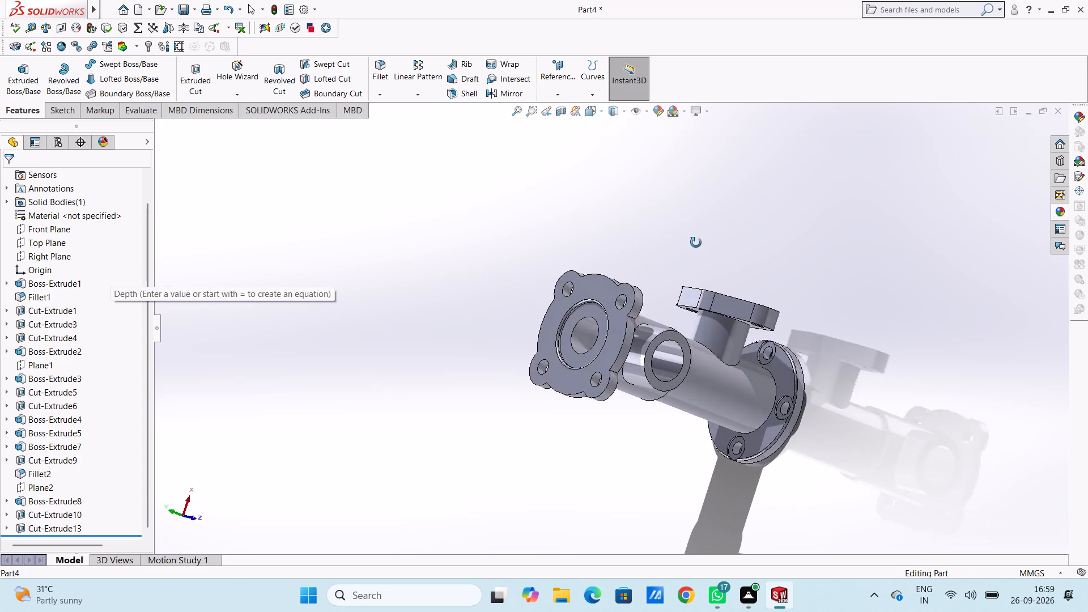
middle_click_drag(696, 243, 790, 302)
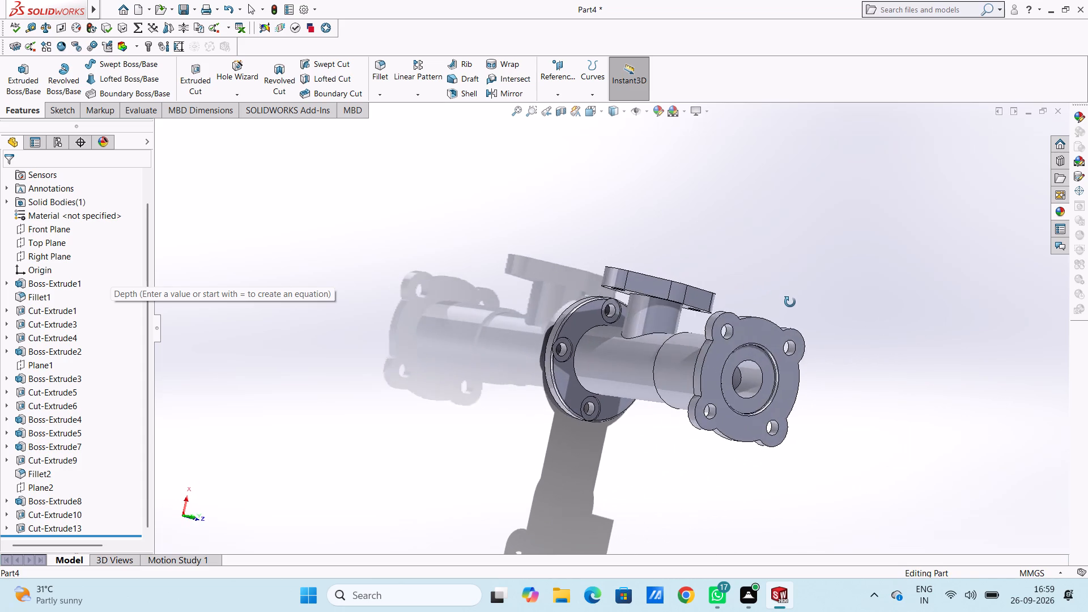
middle_click_drag(790, 302, 789, 236)
middle_click_drag(646, 330, 592, 163)
middle_click_drag(534, 337, 463, 310)
middle_click_drag(495, 297, 507, 259)
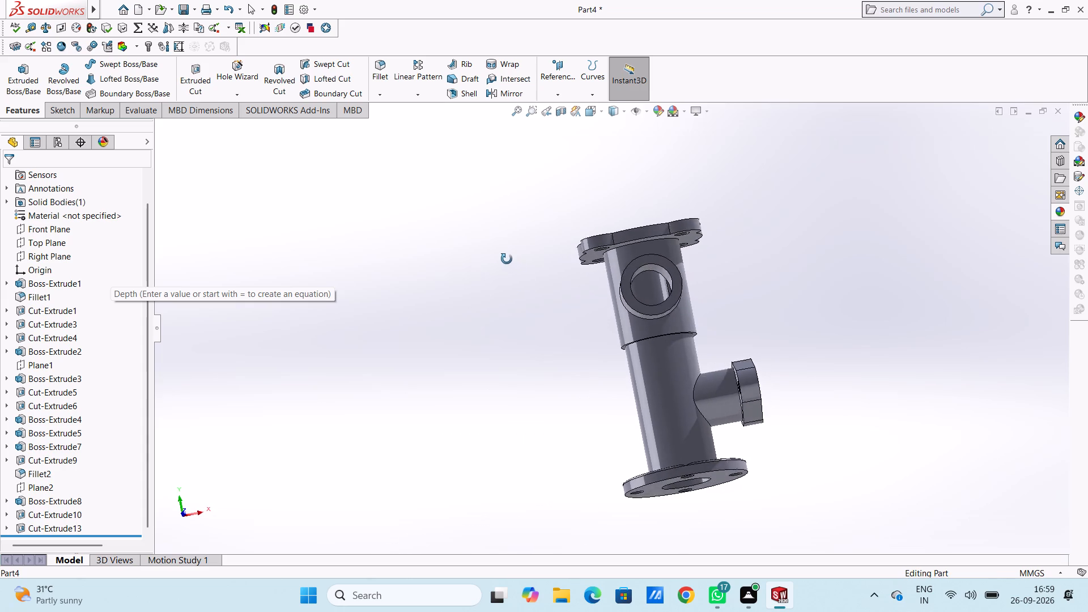
middle_click_drag(507, 259, 496, 319)
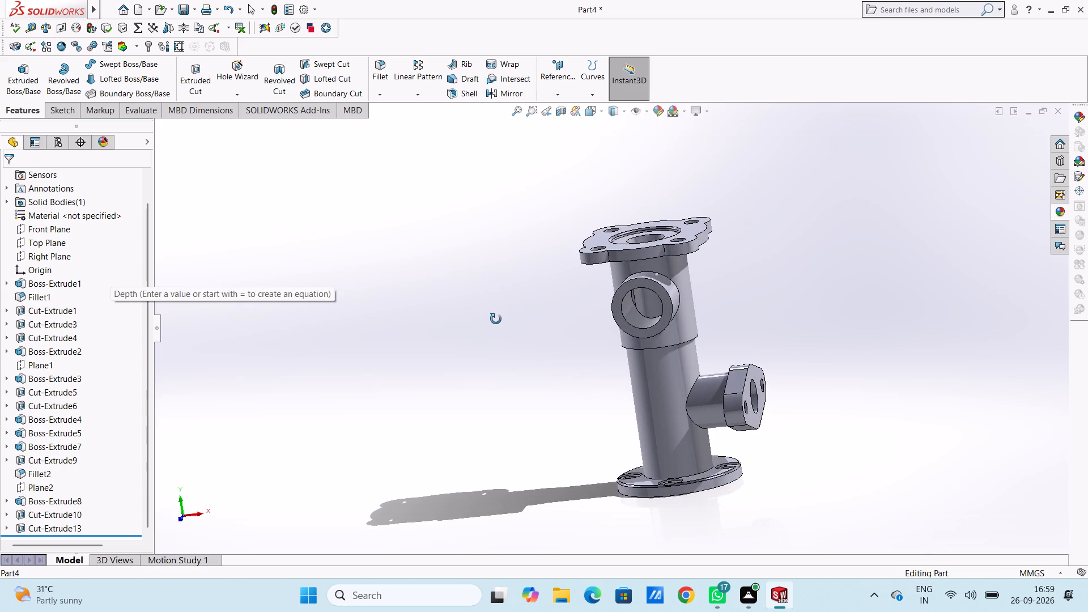
middle_click_drag(496, 319, 494, 283)
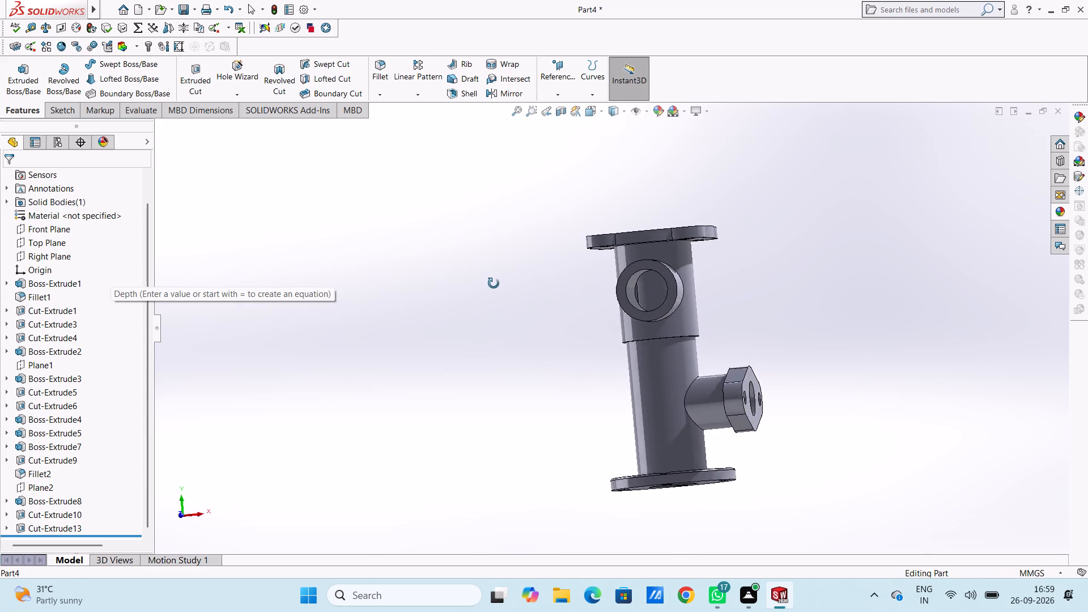
middle_click_drag(494, 283, 498, 341)
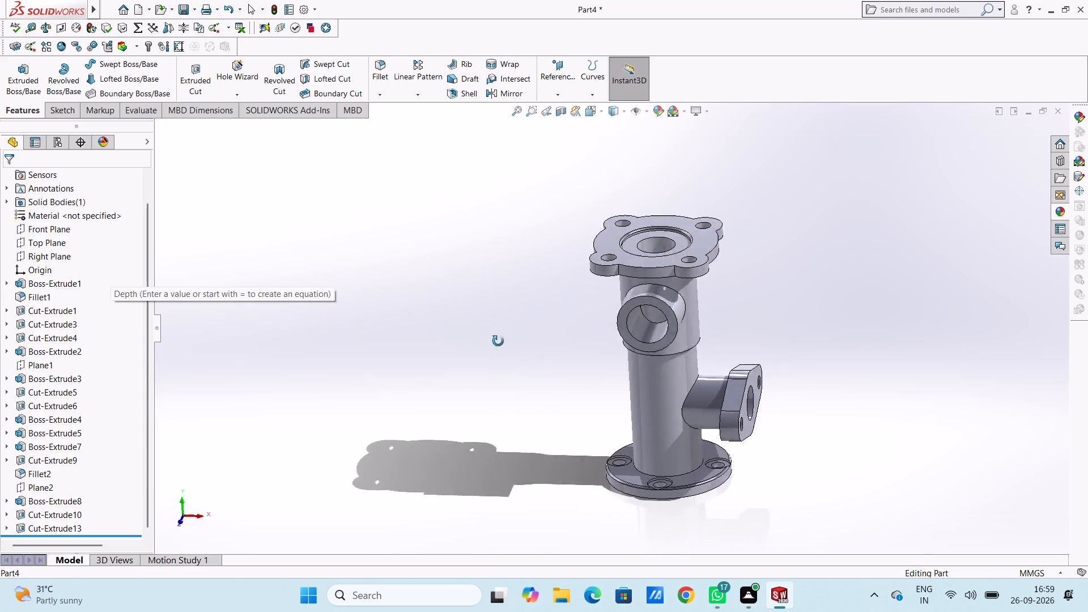
middle_click_drag(498, 341, 508, 341)
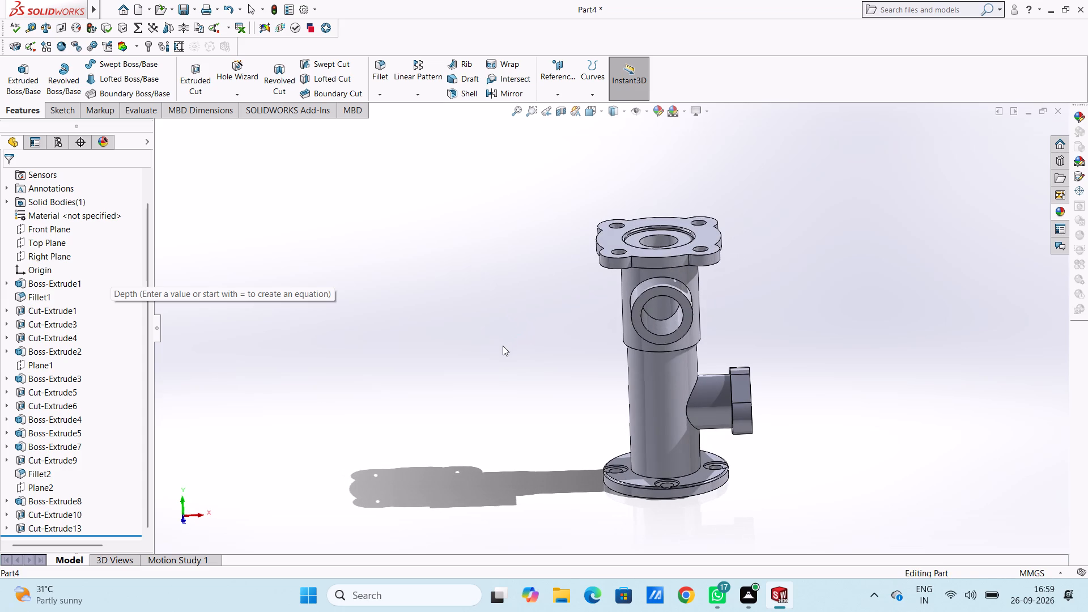
Undo the 20 mm cut, its circle sketch and the front branch's bore cut, going back to the branch's 22 mm circle sketch.
key("ctrl+z")
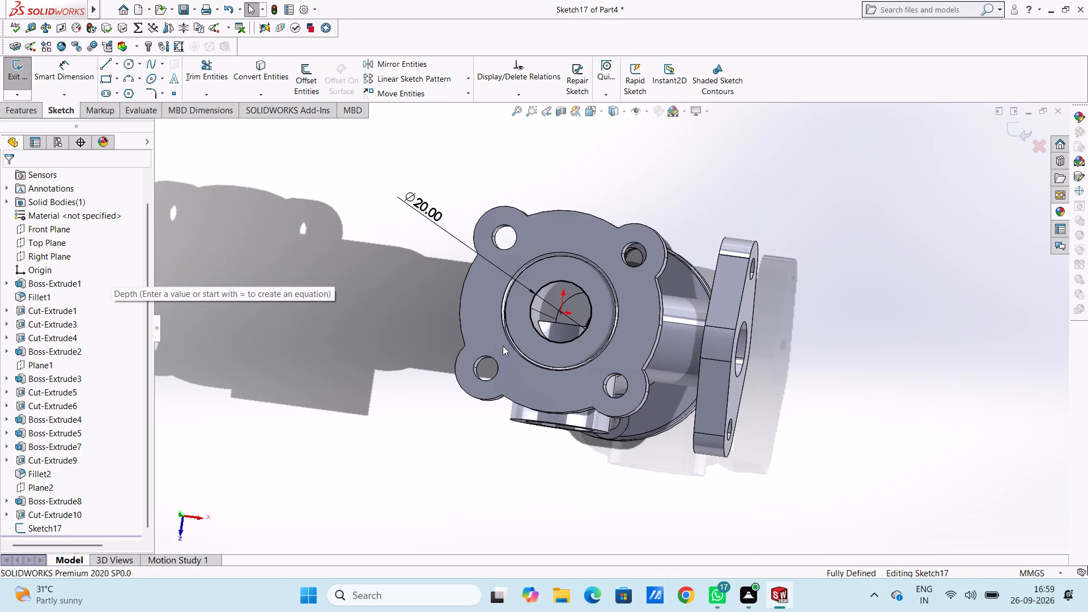
key("ctrl+z")
key("ctrl+z")
key("ctrl+z")
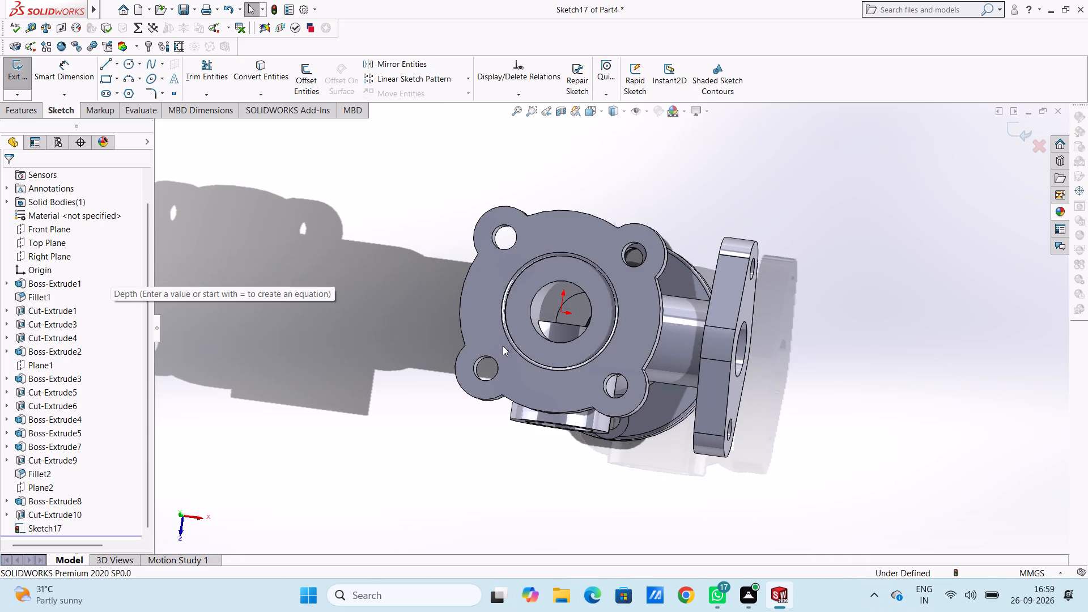
key("ctrl+z")
key("ctrl+z")
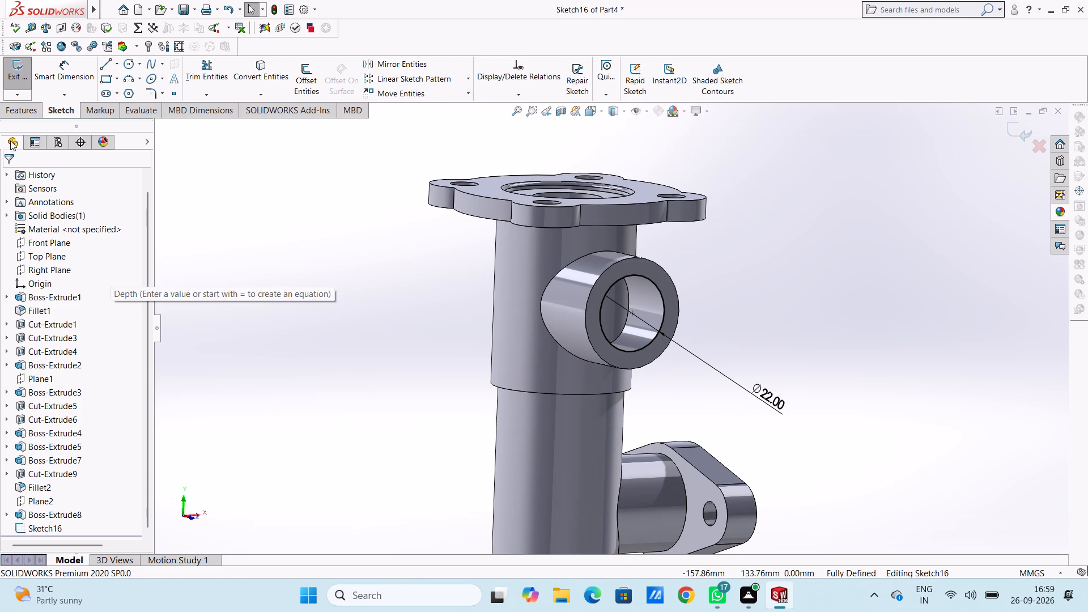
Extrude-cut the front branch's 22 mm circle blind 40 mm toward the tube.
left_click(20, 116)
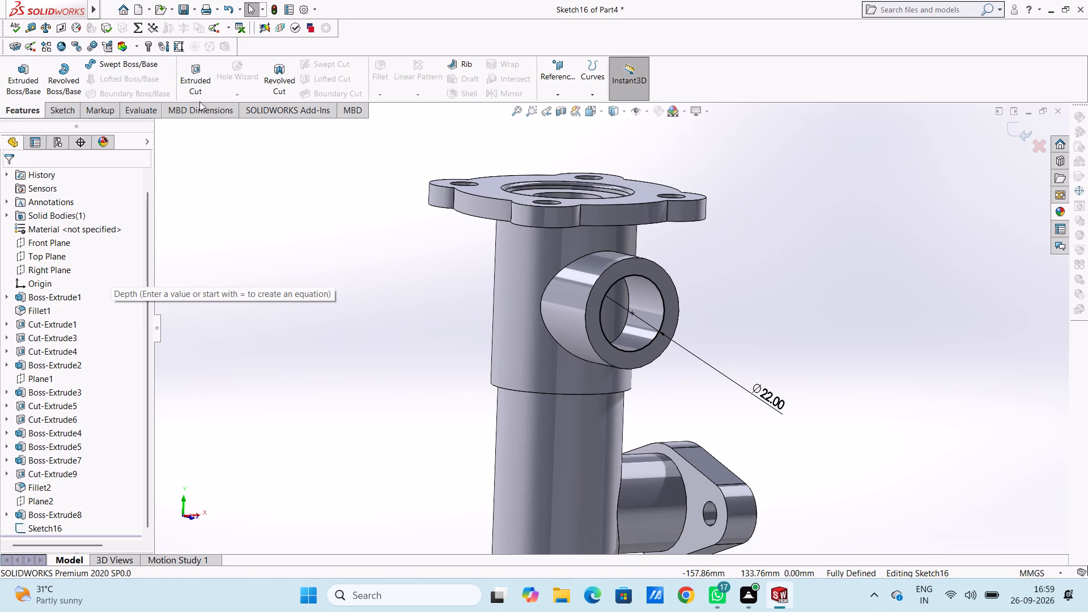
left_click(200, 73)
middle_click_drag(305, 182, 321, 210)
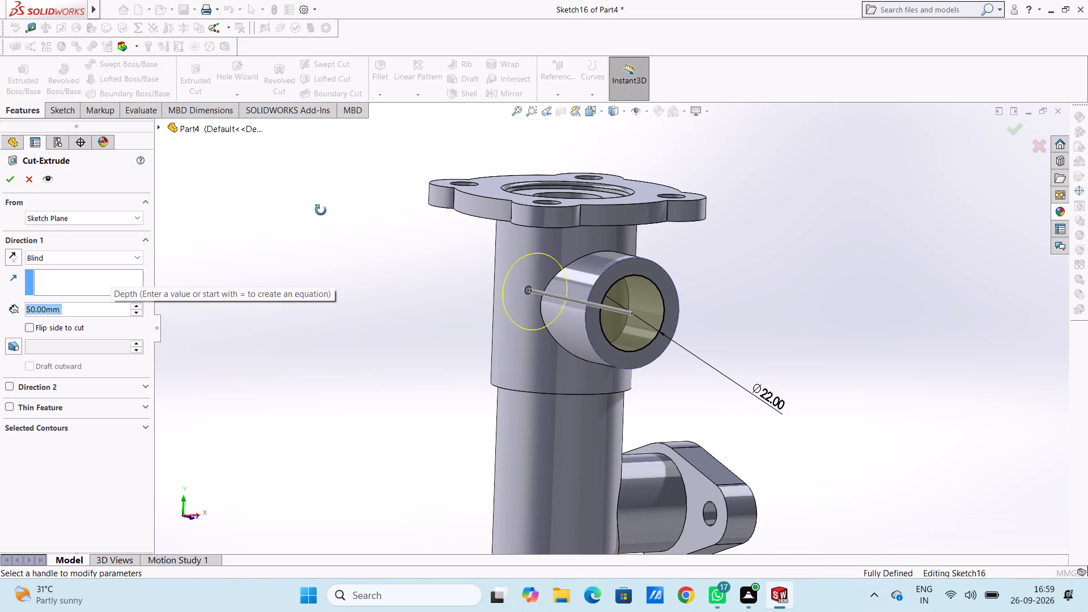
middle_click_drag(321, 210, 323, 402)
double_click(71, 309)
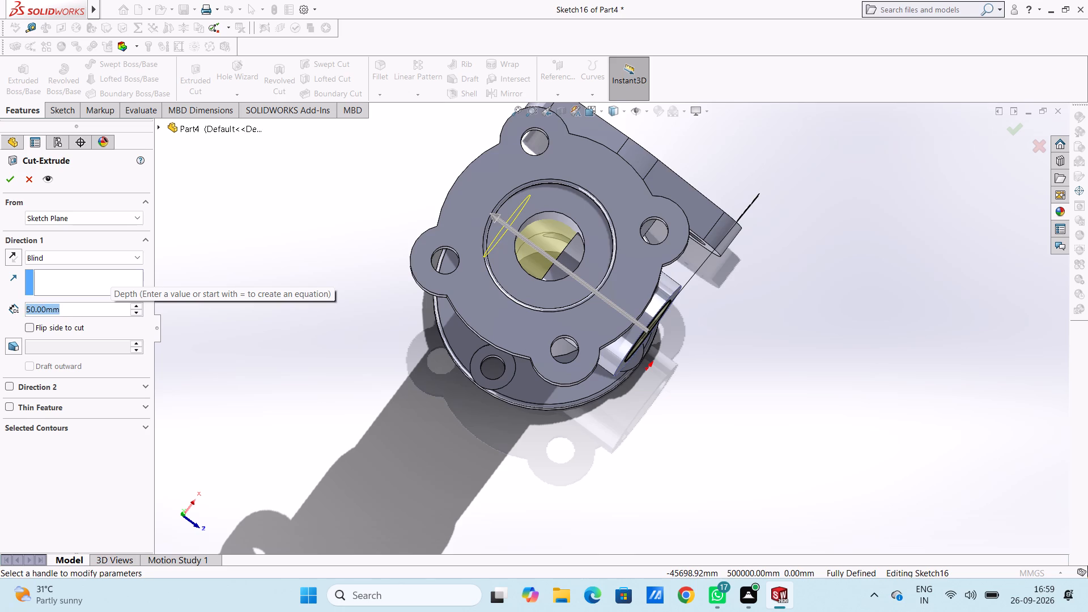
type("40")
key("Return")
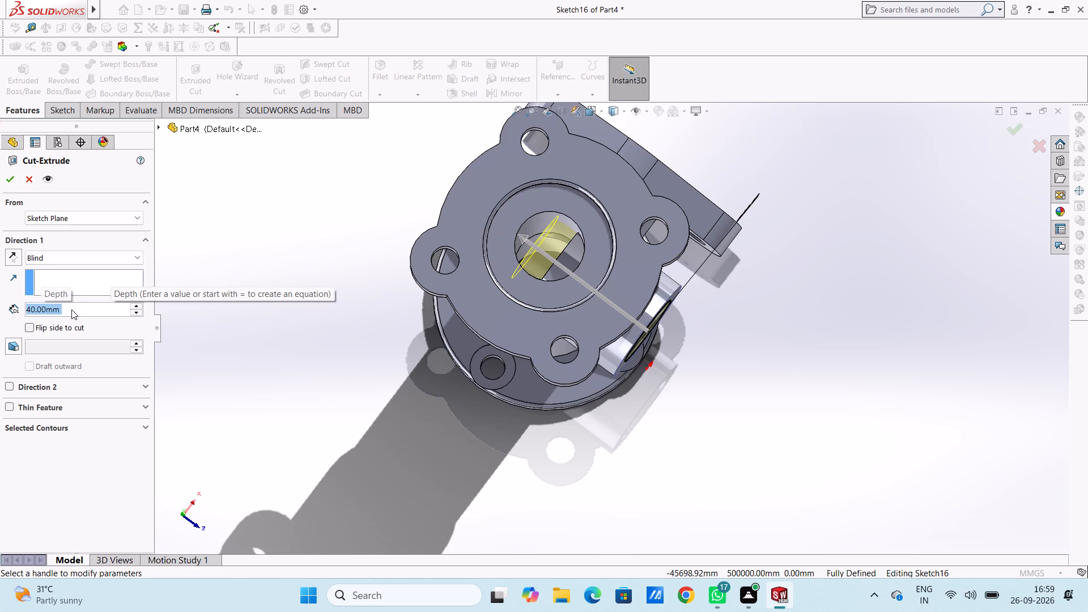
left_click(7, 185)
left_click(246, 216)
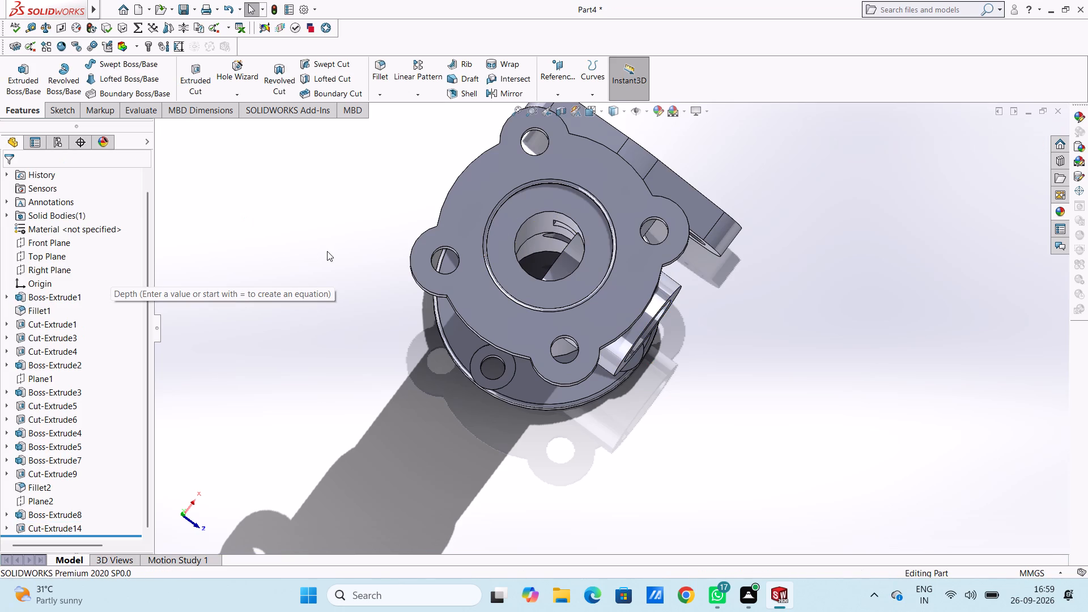
Examine how far the front branch's bore reaches into the tube, looking through the top flange and the branch opening.
middle_click_drag(327, 231, 324, 179)
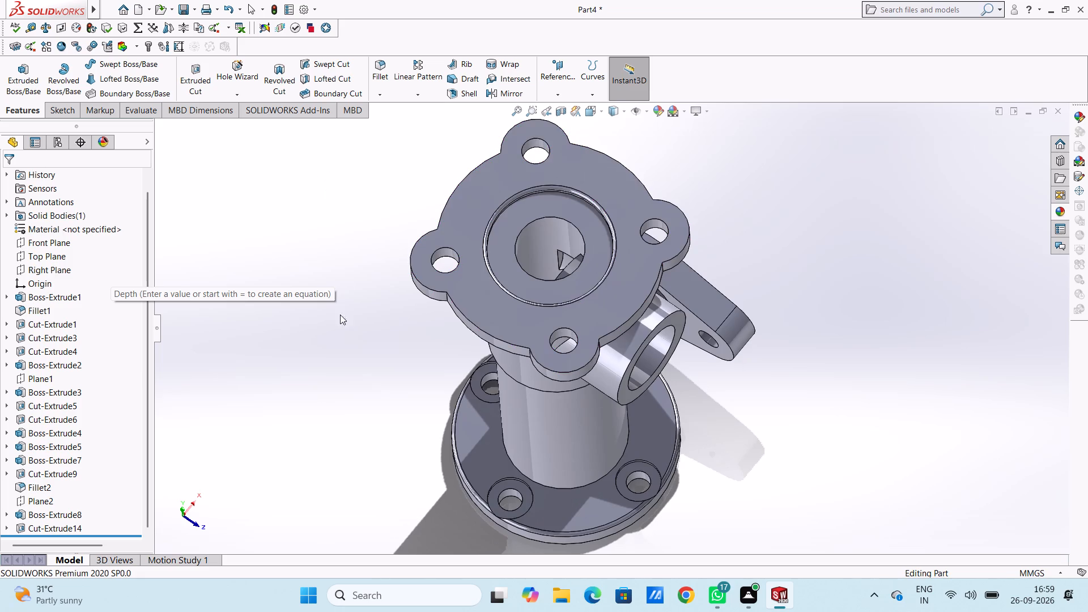
middle_click_drag(341, 342, 269, 227)
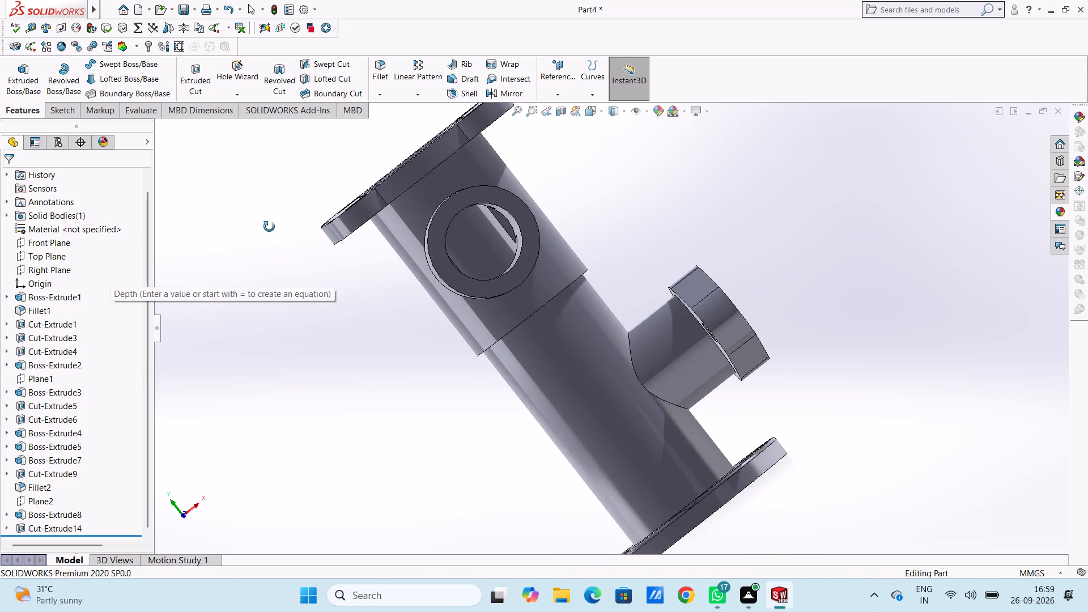
middle_click_drag(269, 227, 328, 355)
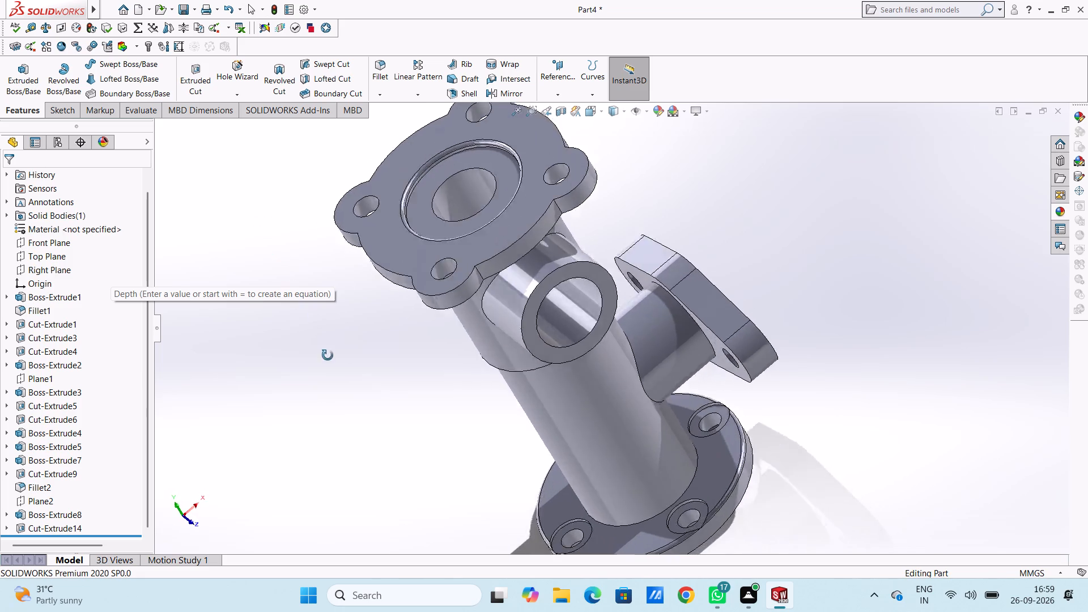
middle_click_drag(328, 355, 342, 405)
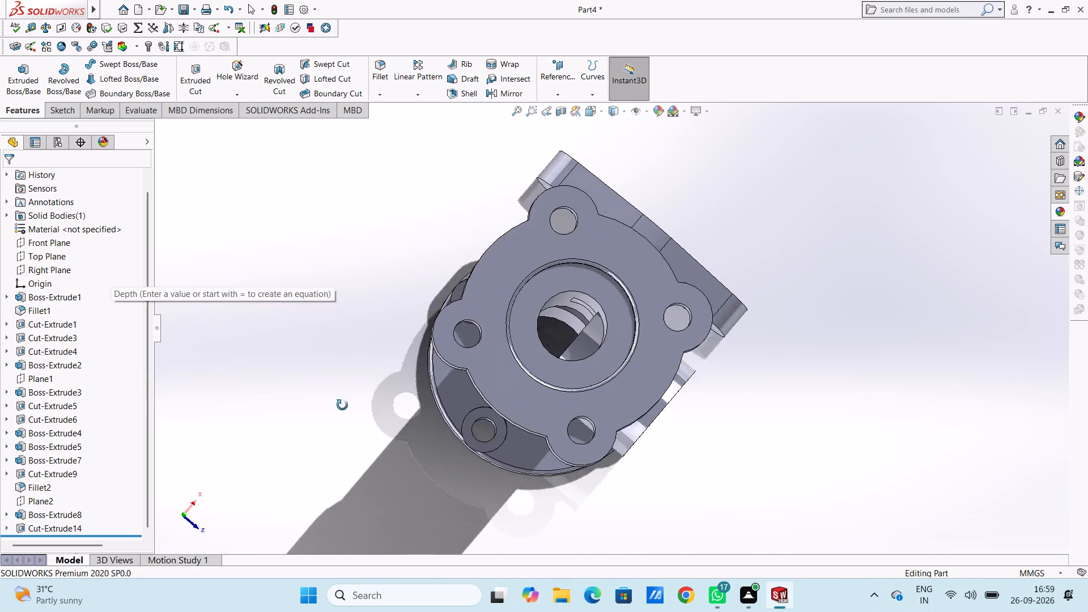
middle_click_drag(342, 405, 342, 410)
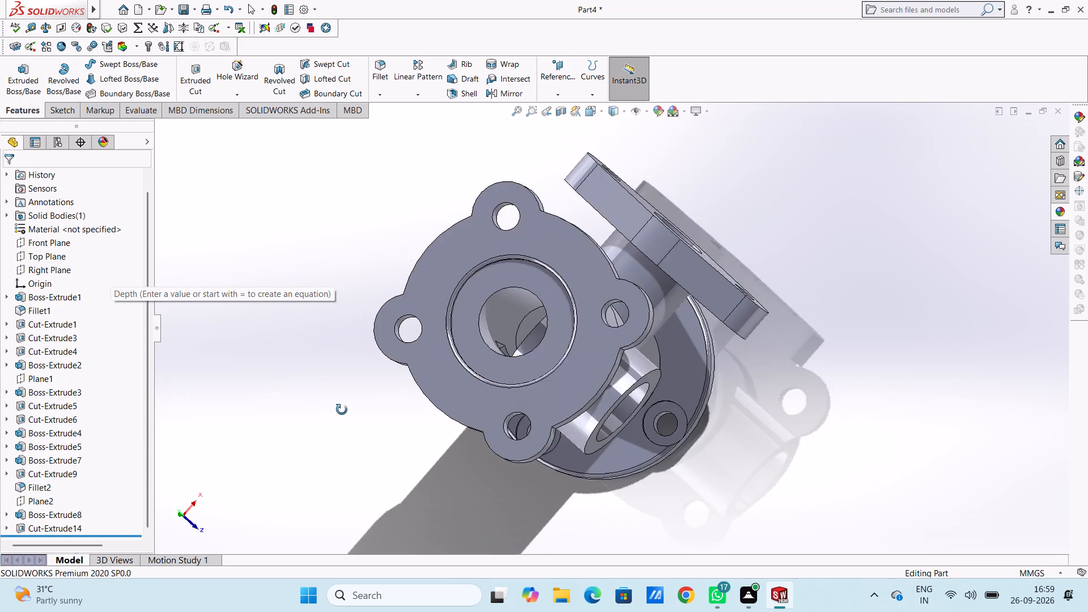
middle_click_drag(342, 410, 314, 359)
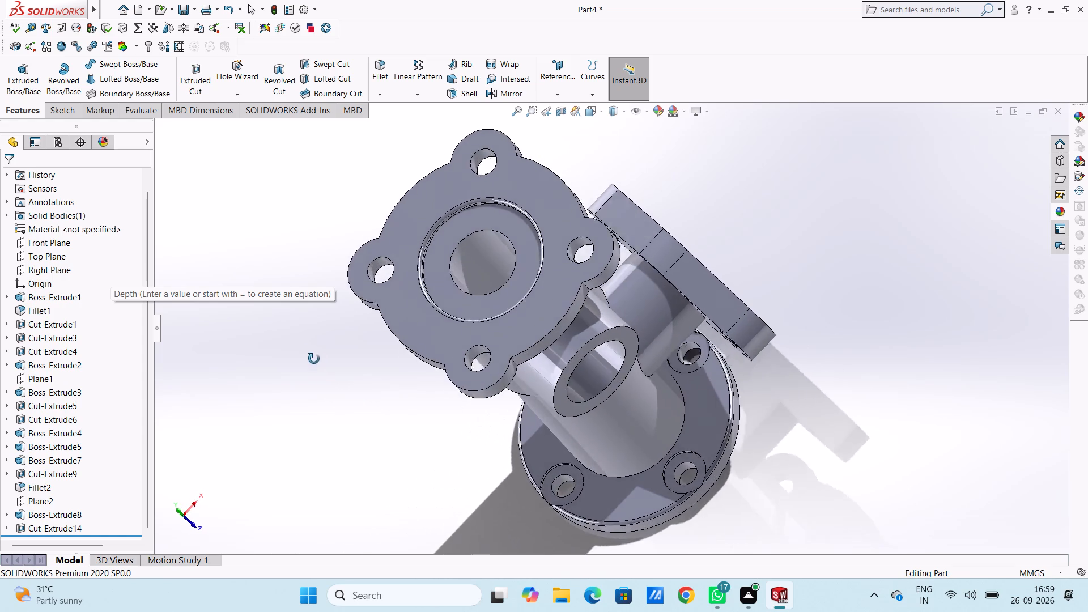
middle_click_drag(314, 359, 257, 236)
middle_click(257, 236)
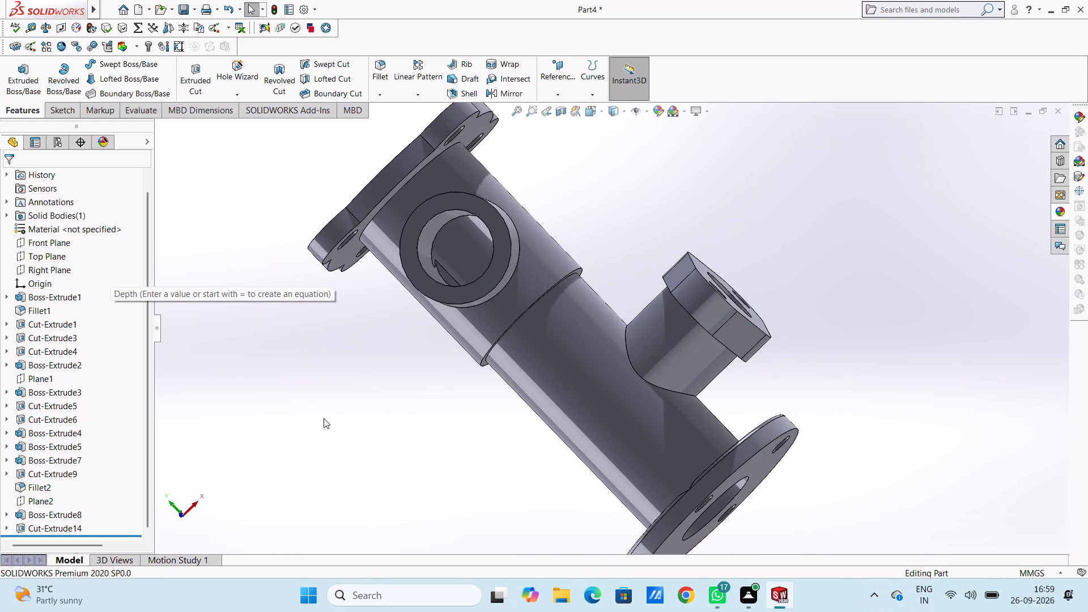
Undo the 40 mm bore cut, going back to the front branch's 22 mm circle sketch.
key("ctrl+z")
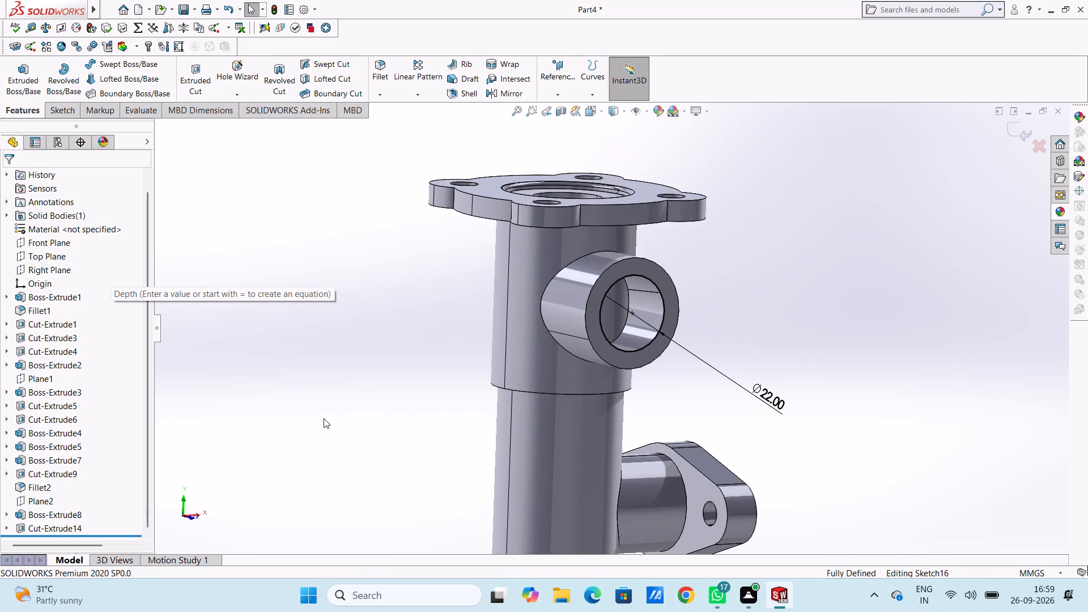
Inspect the front branch and the bore inside the top flange from several angles to judge the cut depth needed.
middle_click_drag(442, 299, 366, 272)
middle_click_drag(362, 276, 339, 274)
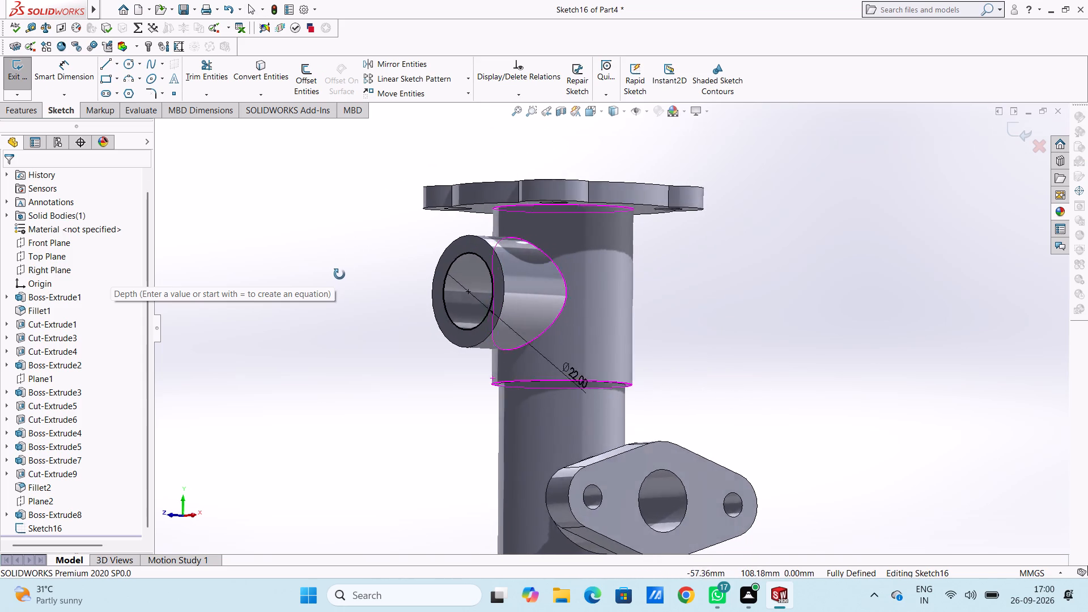
middle_click_drag(339, 274, 484, 423)
scroll(390, 291, "down", 1)
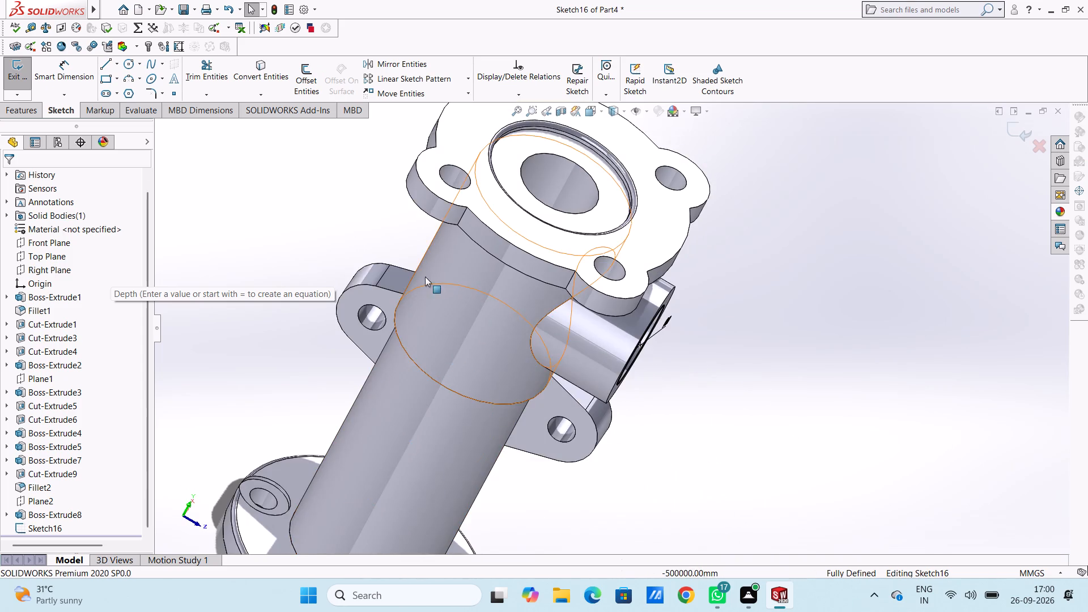
middle_click_drag(423, 277, 385, 396)
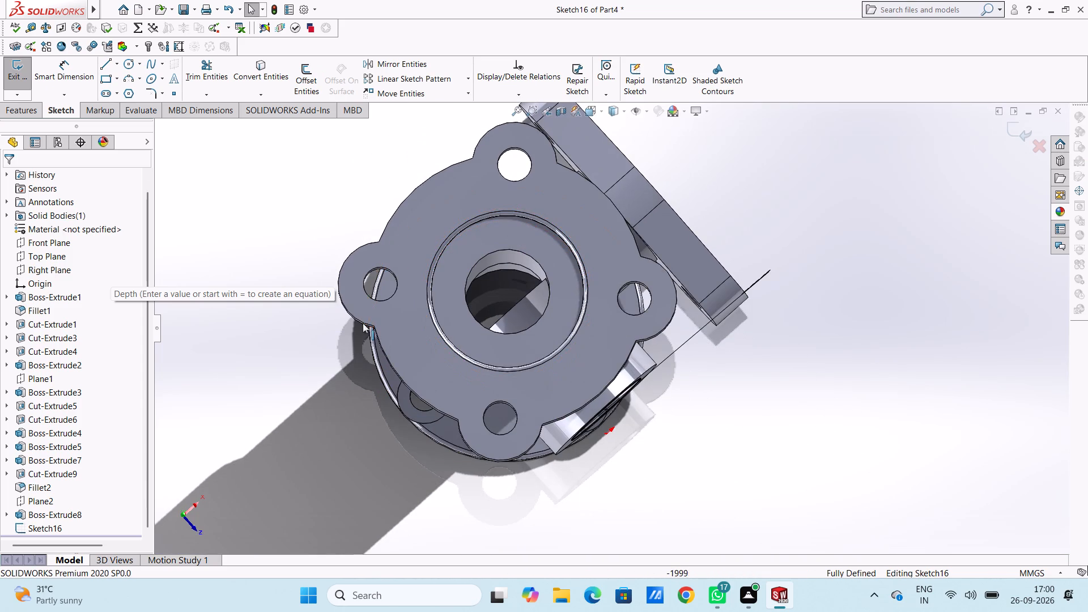
middle_click(307, 196)
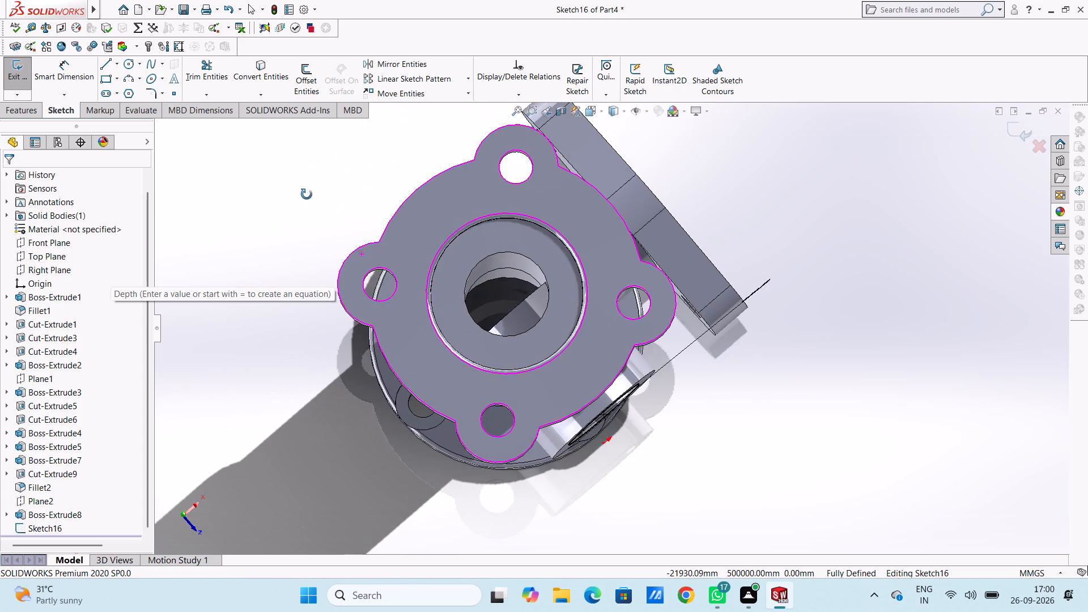
middle_click_drag(278, 369, 257, 226)
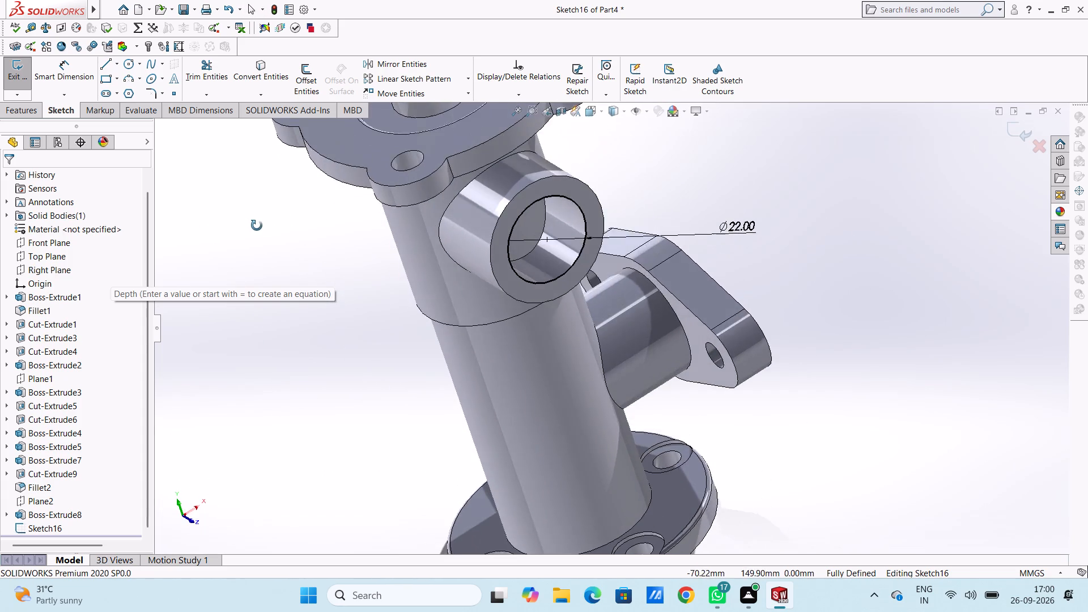
middle_click_drag(257, 226, 273, 233)
scroll(277, 233, "up", 3)
middle_click_drag(320, 257, 254, 176)
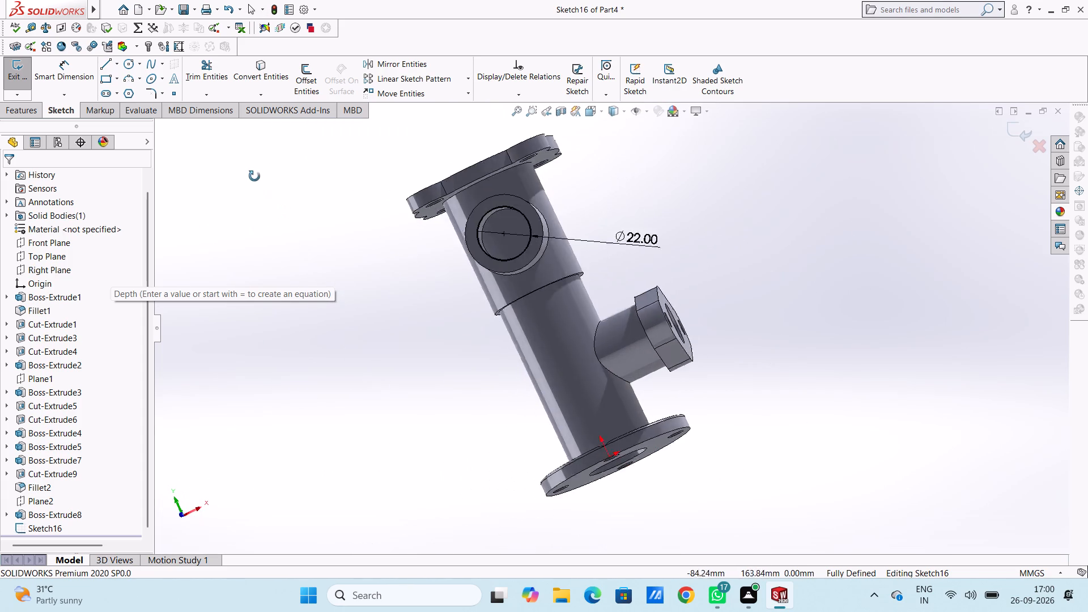
middle_click_drag(254, 176, 299, 203)
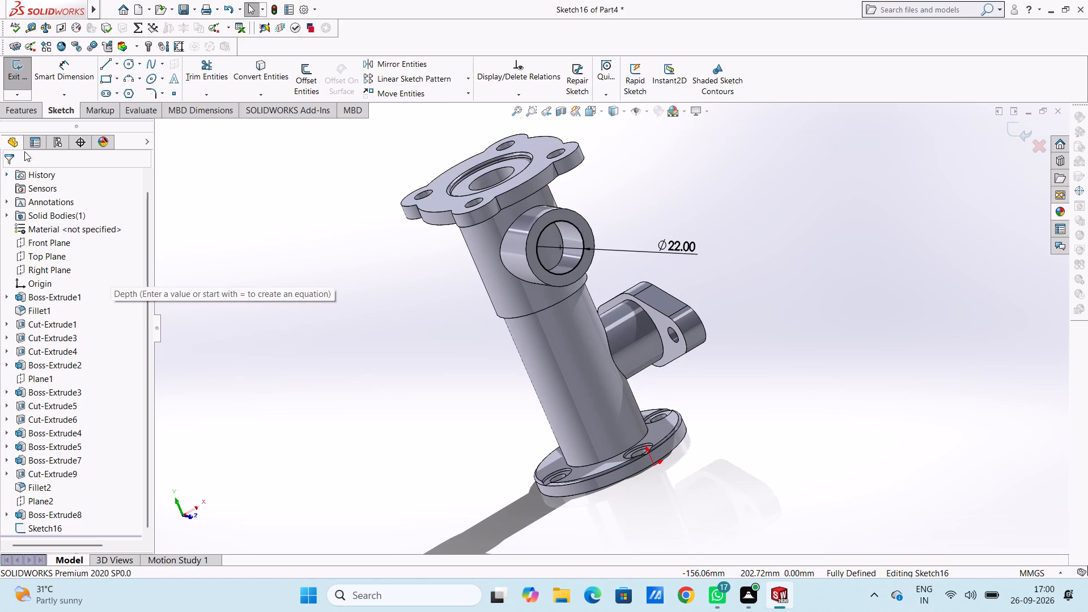
Extrude-cut the front branch's 22 mm circle blind 32 mm into the tube.
left_click(29, 114)
left_click(210, 66)
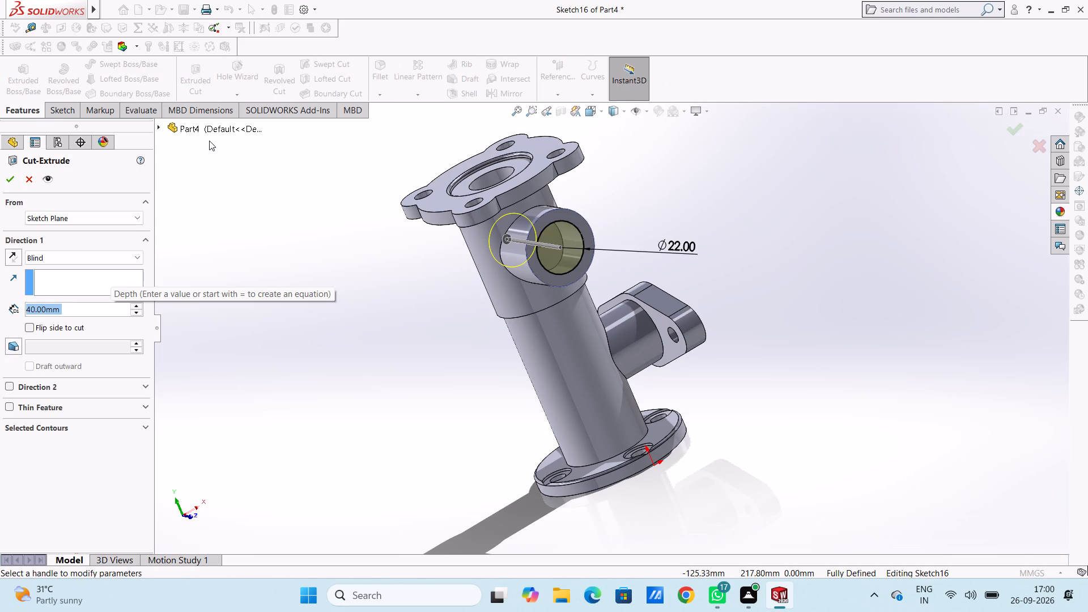
type("32")
key("Return")
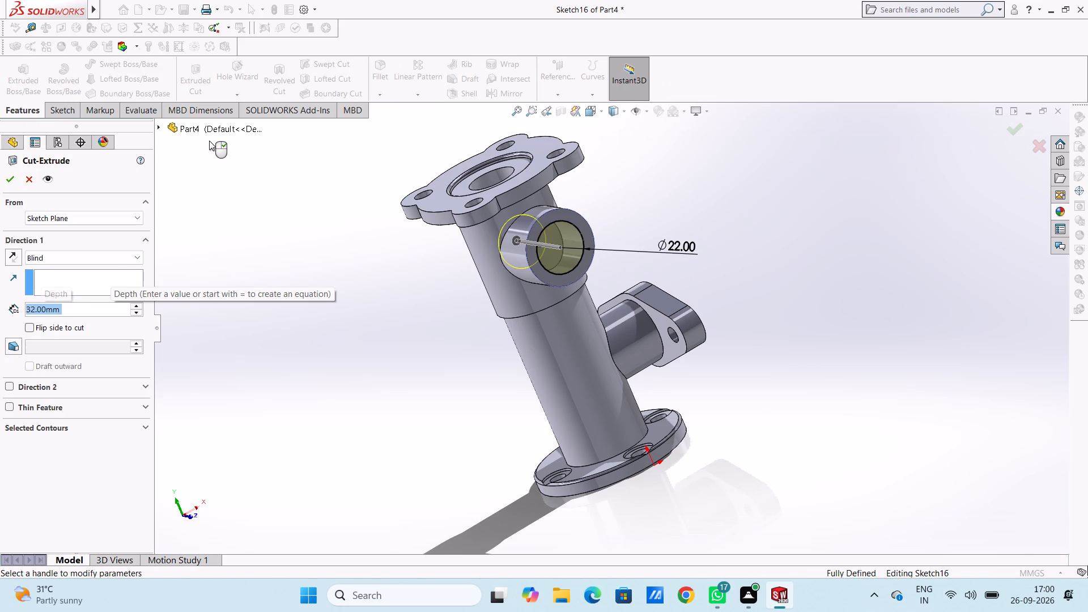
left_click(15, 178)
left_click(348, 312)
middle_click_drag(369, 262, 345, 258)
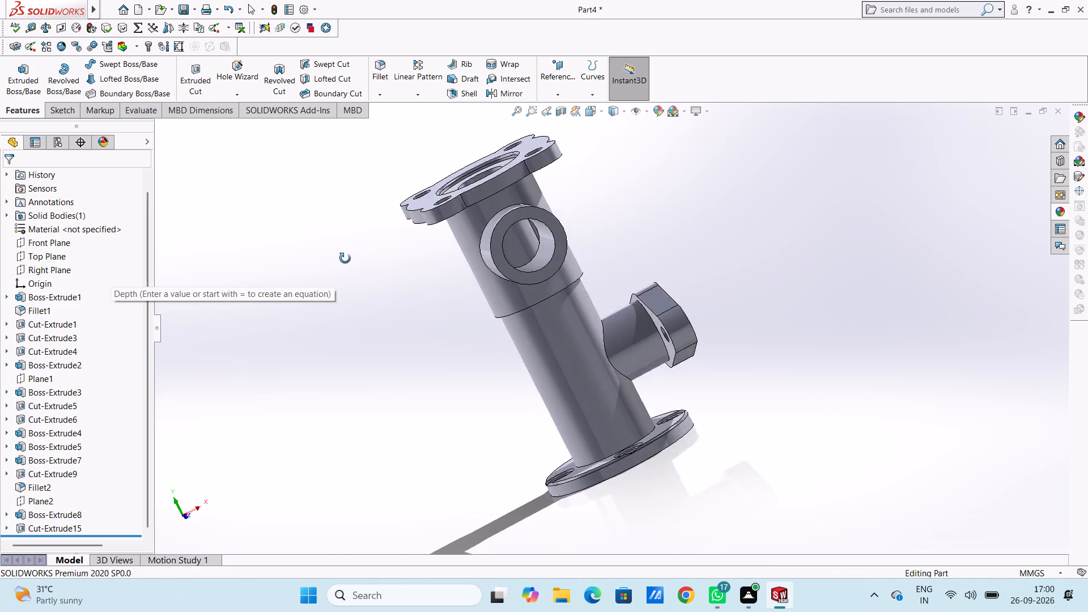
middle_click_drag(345, 258, 346, 265)
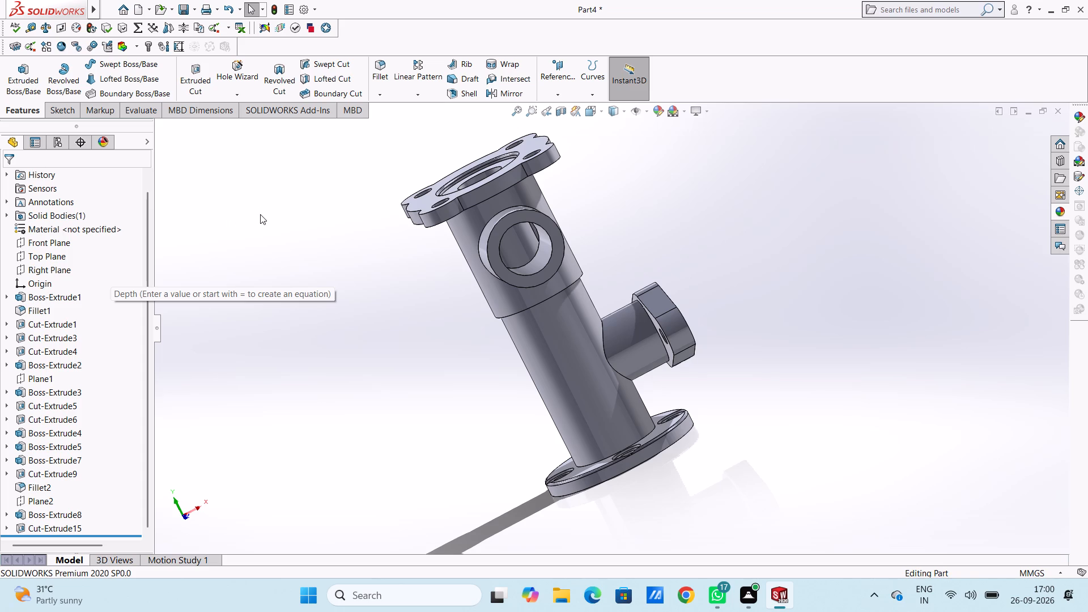
Sketch a circle with a 15 mm radius on the top flange's recess floor, centred on the origin.
key("ctrl+5")
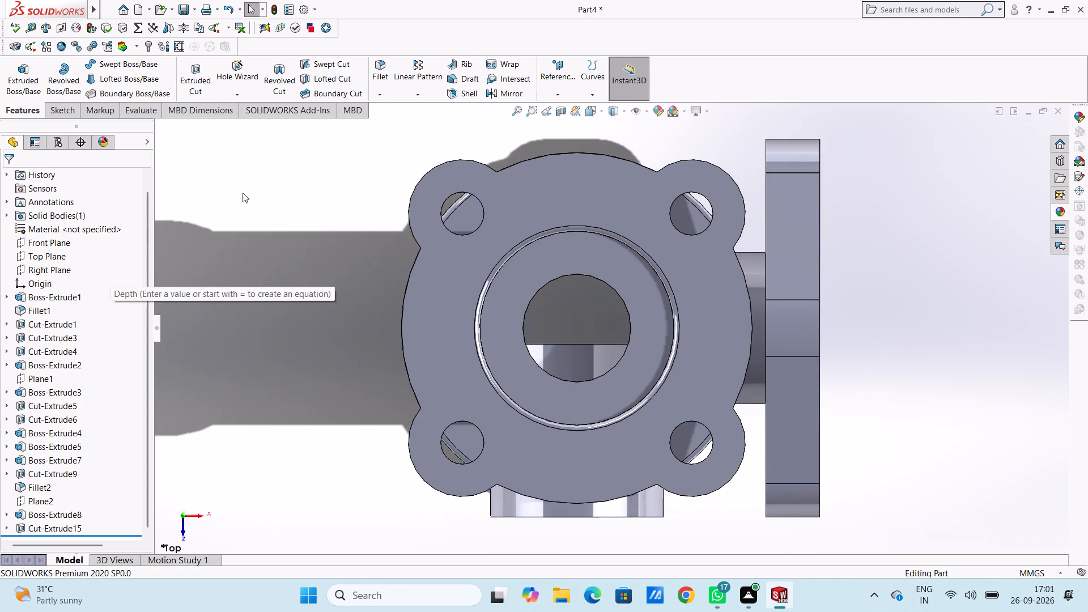
left_click(505, 294)
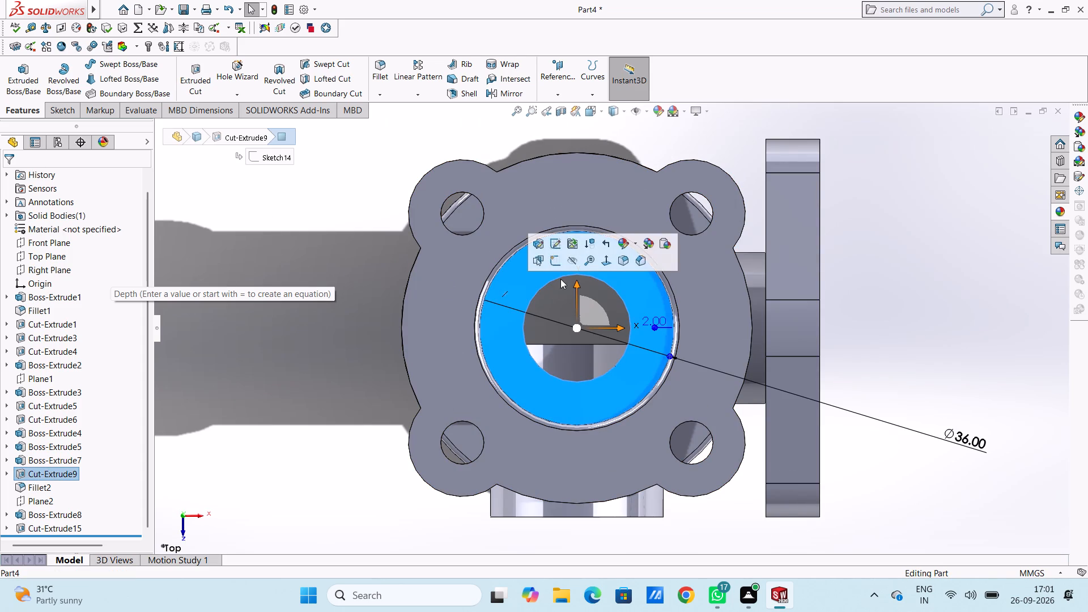
left_click(558, 264)
left_click_drag(367, 221, 356, 221)
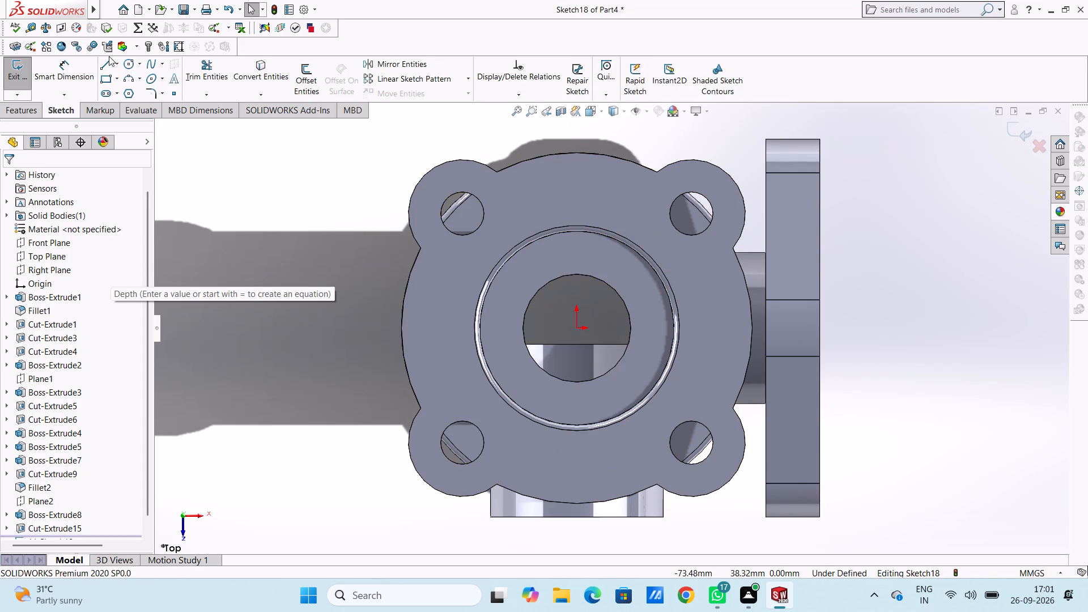
left_click(130, 69)
left_click(576, 328)
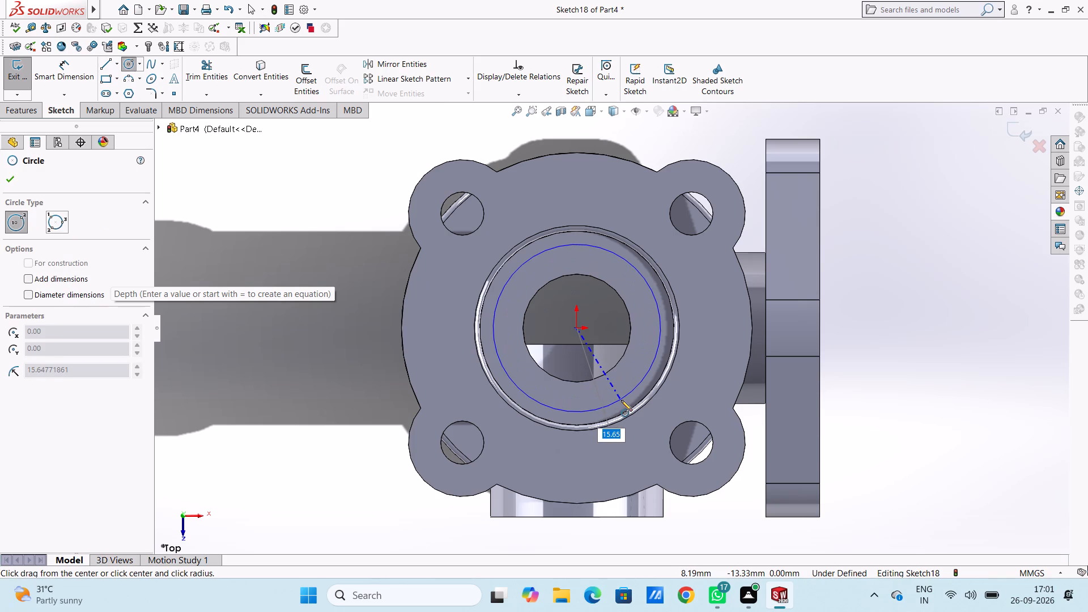
type("15")
key("Return")
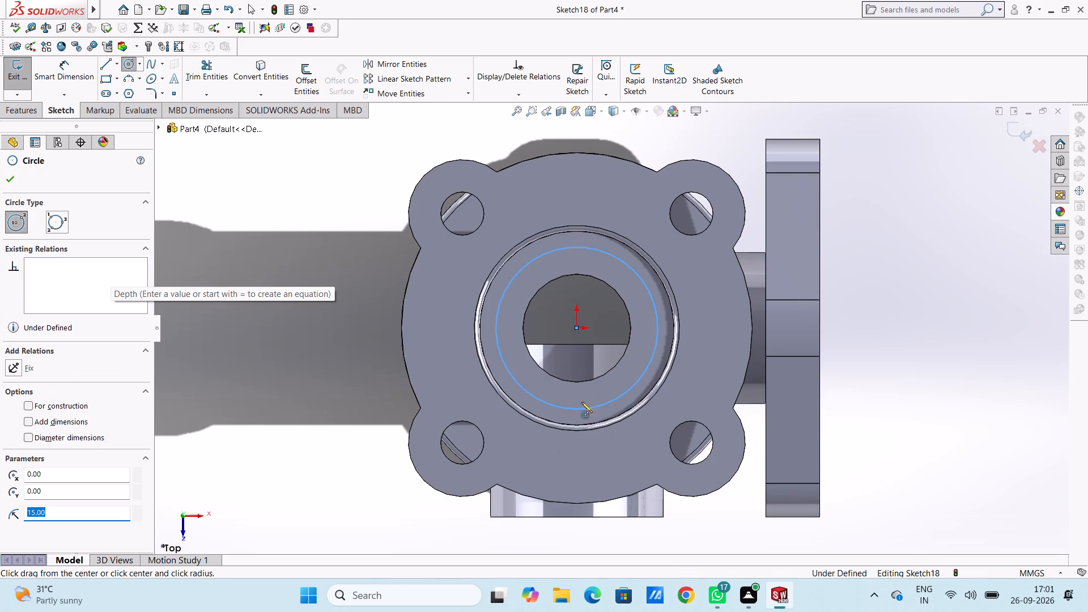
Dimension the diameter of the new circle on the recess floor.
left_click(80, 75)
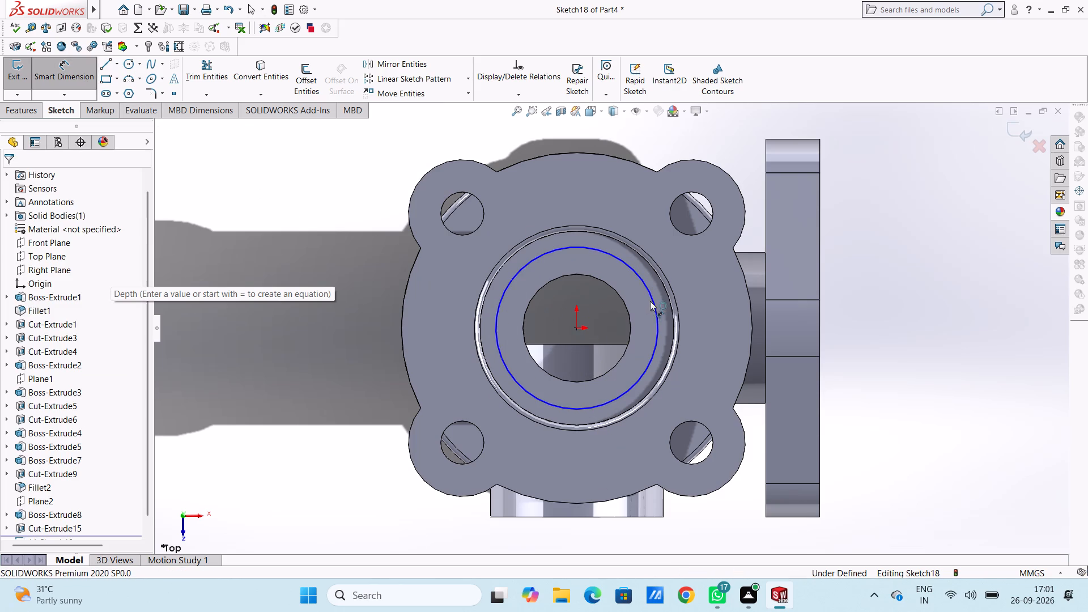
left_click(651, 299)
left_click(968, 468)
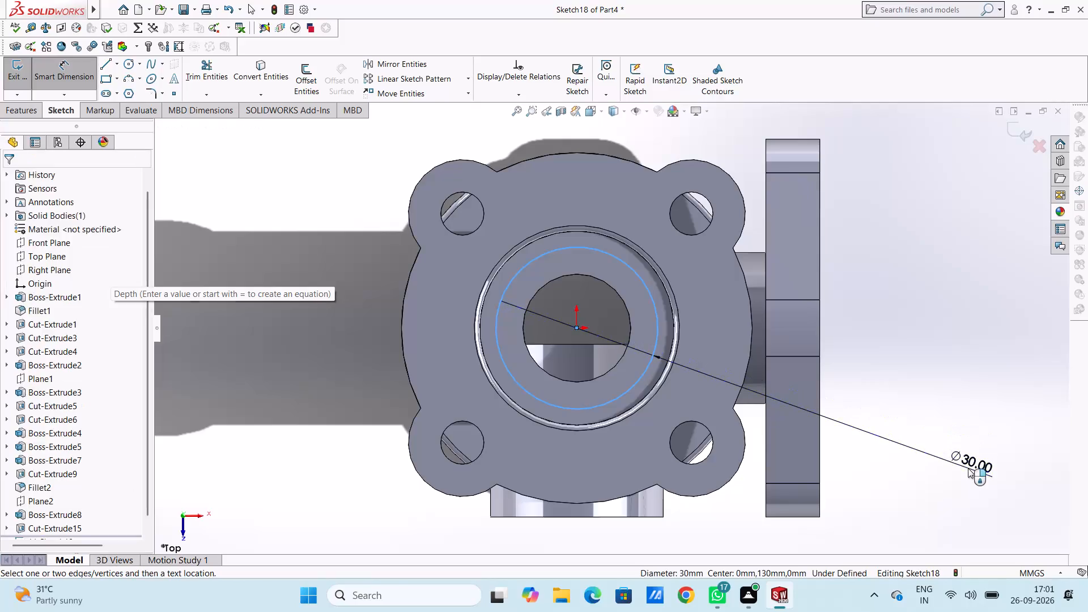
left_click(916, 452)
left_click(887, 345)
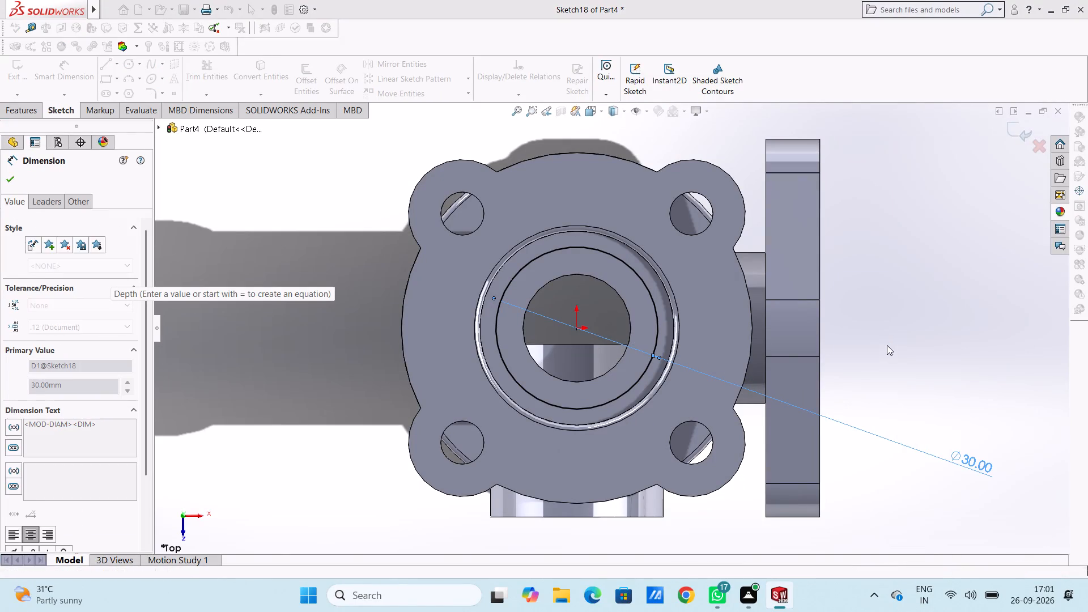
key("Escape")
key("Escape")
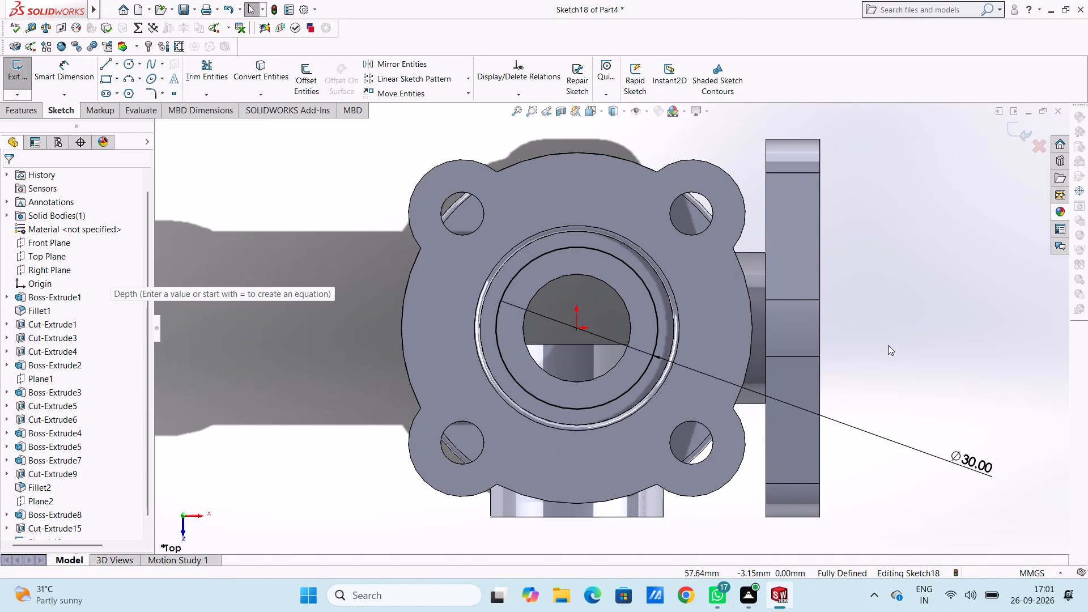
Extrude-cut the 30 mm circle on the top flange's recess floor blind 50 mm down into the tube.
middle_click_drag(888, 345, 794, 187)
scroll(608, 275, "up", 2)
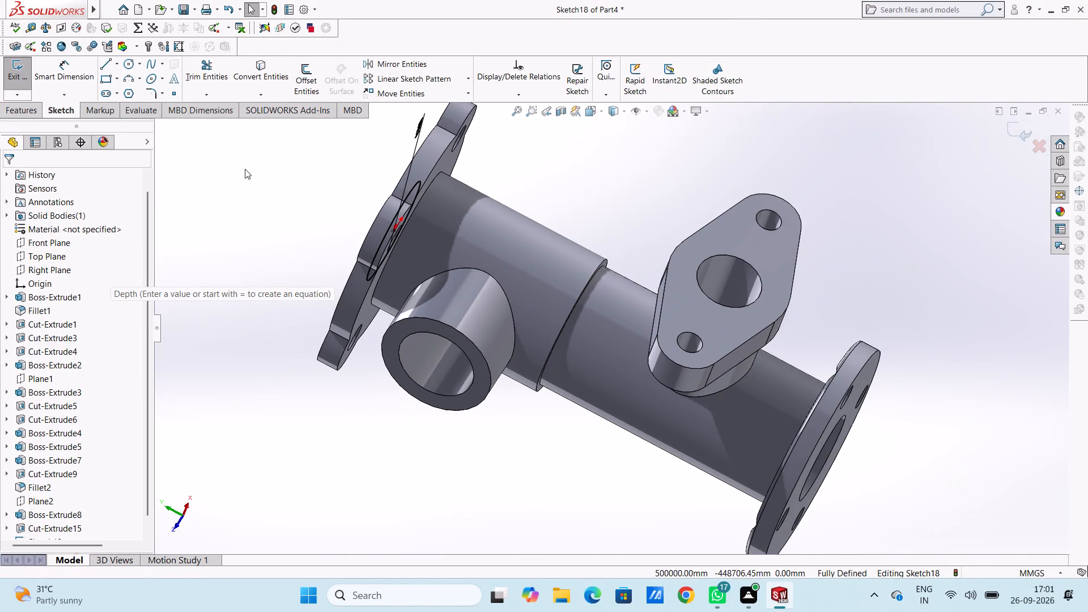
left_click(26, 109)
left_click(194, 77)
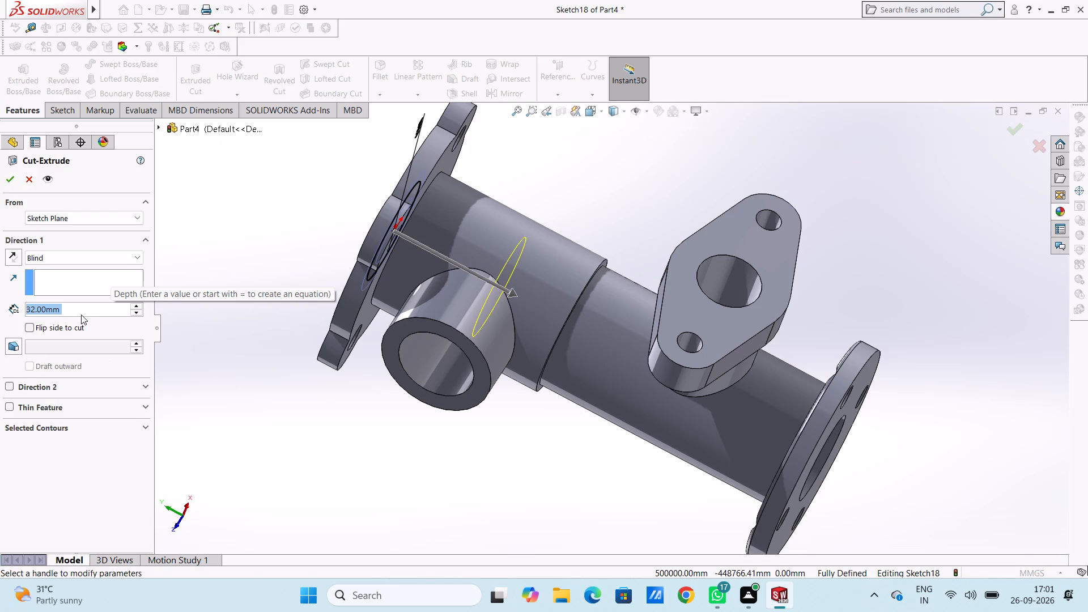
type("50")
key("Return")
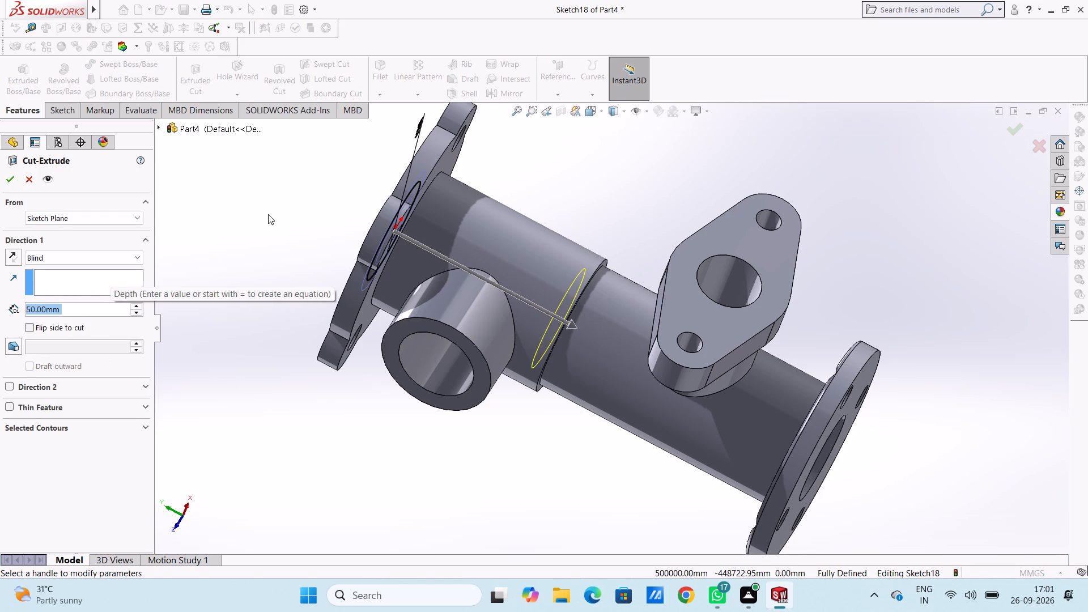
middle_click_drag(268, 213, 275, 215)
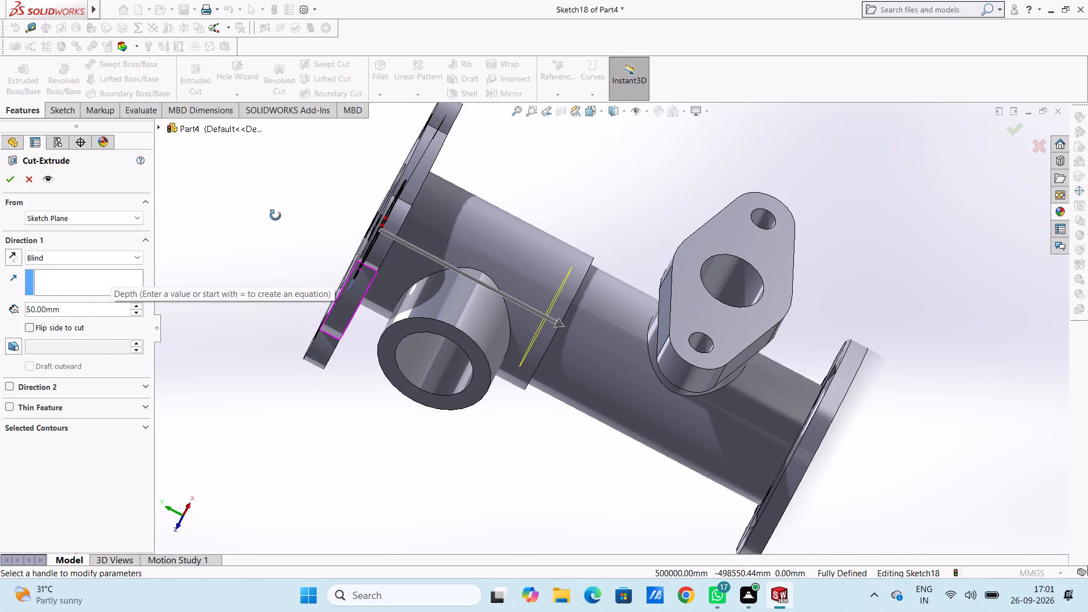
middle_click_drag(275, 215, 267, 238)
left_click(5, 177)
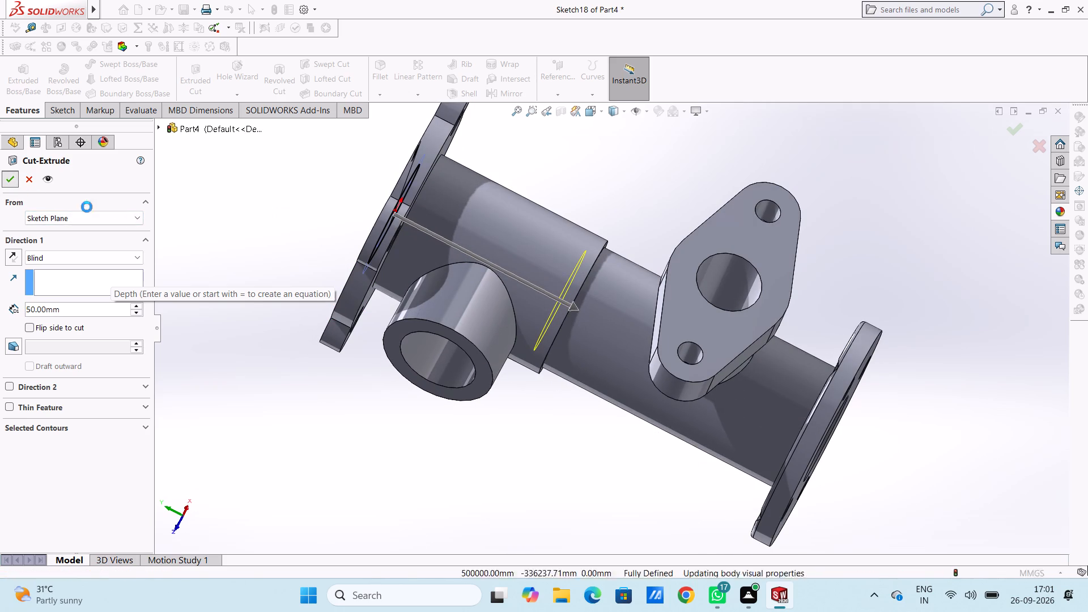
left_click(170, 207)
Examine the widened upper bore, the front branch opening and the overall part from several angles.
middle_click_drag(267, 231, 278, 149)
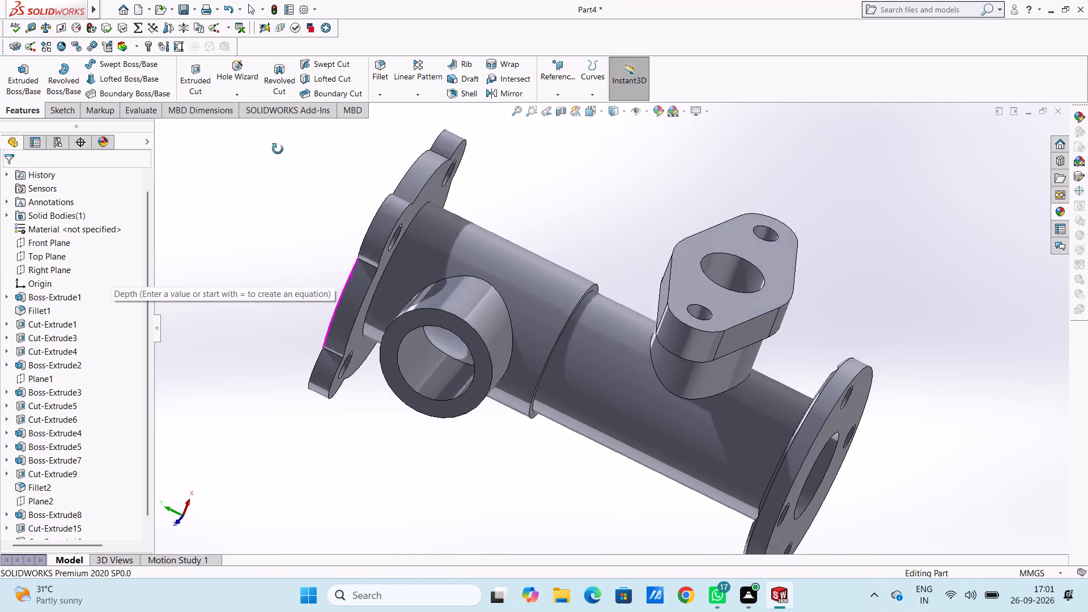
middle_click_drag(278, 149, 305, 124)
middle_click_drag(263, 241, 248, 199)
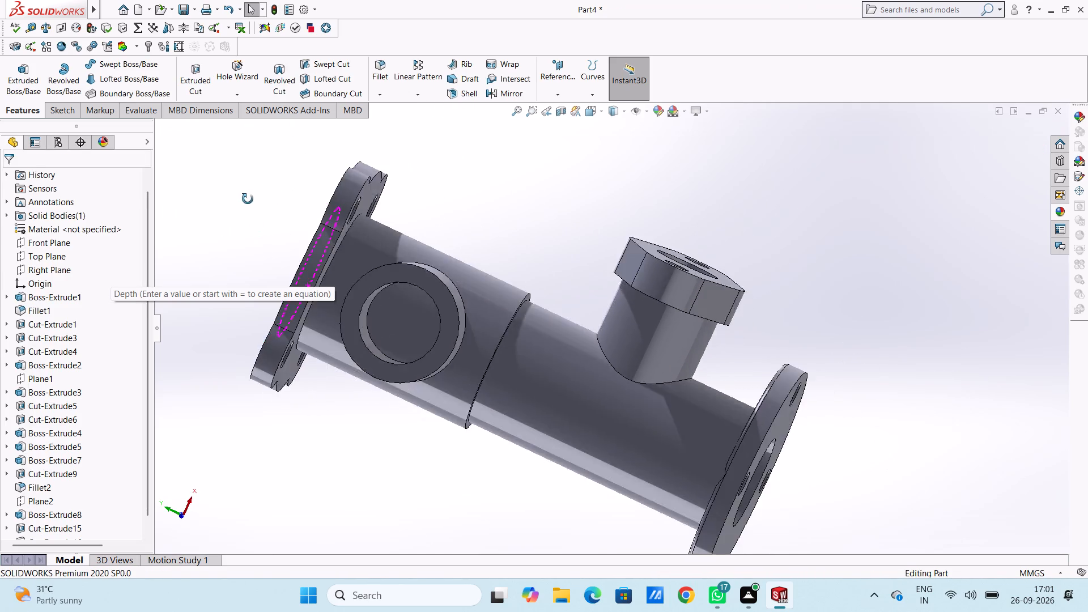
middle_click_drag(248, 199, 372, 249)
scroll(365, 229, "down", 1)
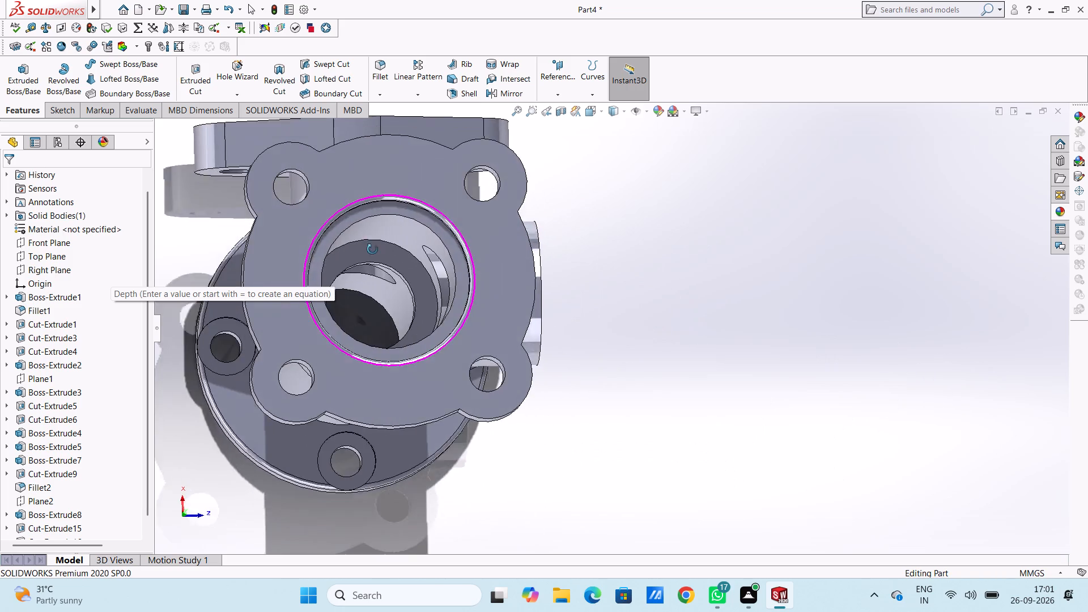
middle_click_drag(372, 249, 367, 263)
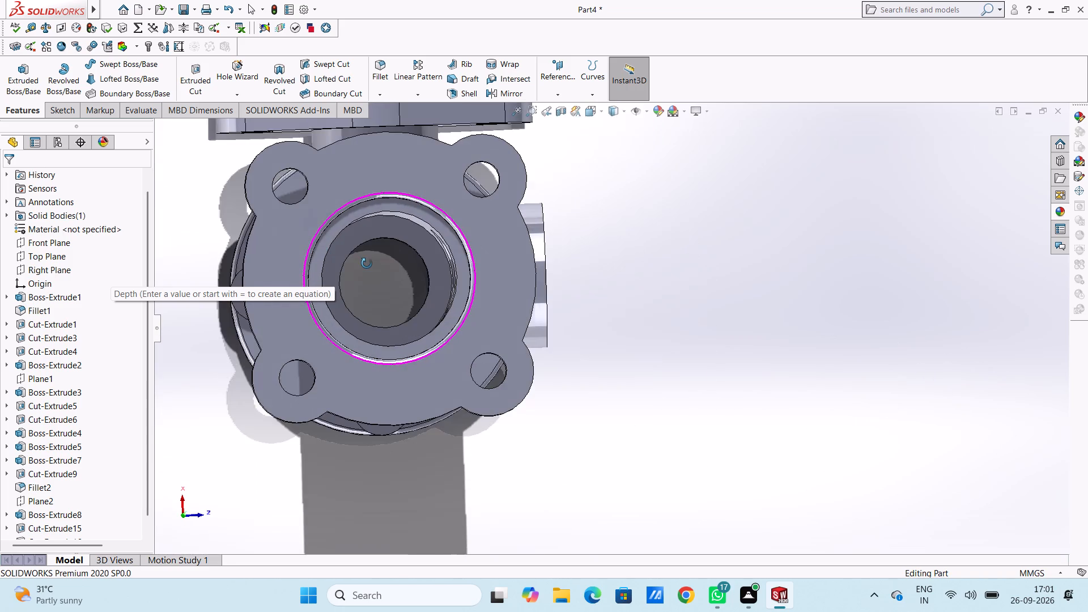
middle_click_drag(367, 263, 343, 263)
middle_click_drag(402, 300, 411, 297)
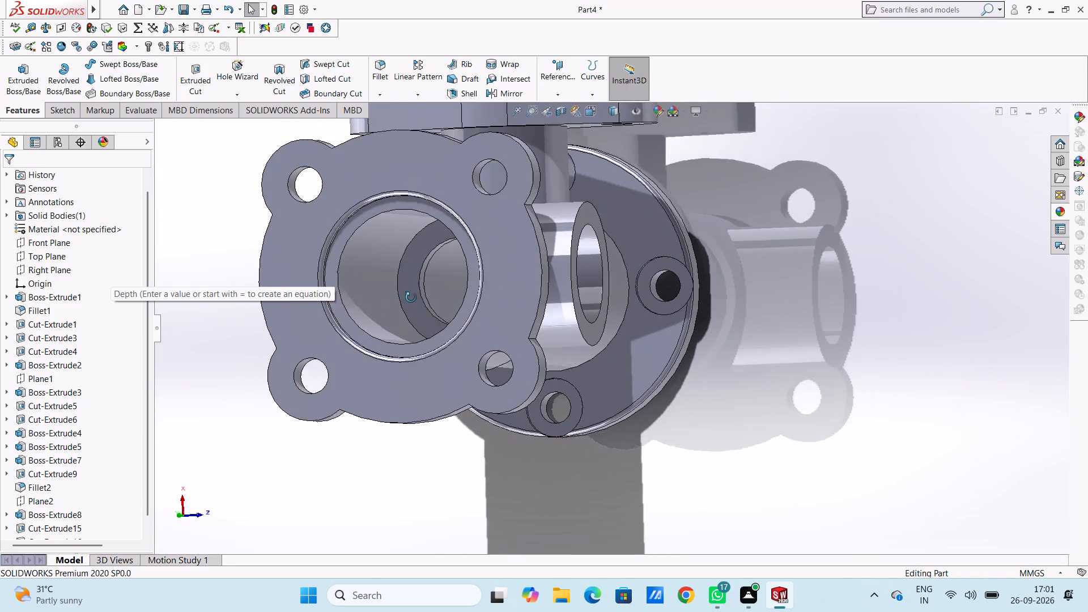
middle_click_drag(411, 297, 399, 231)
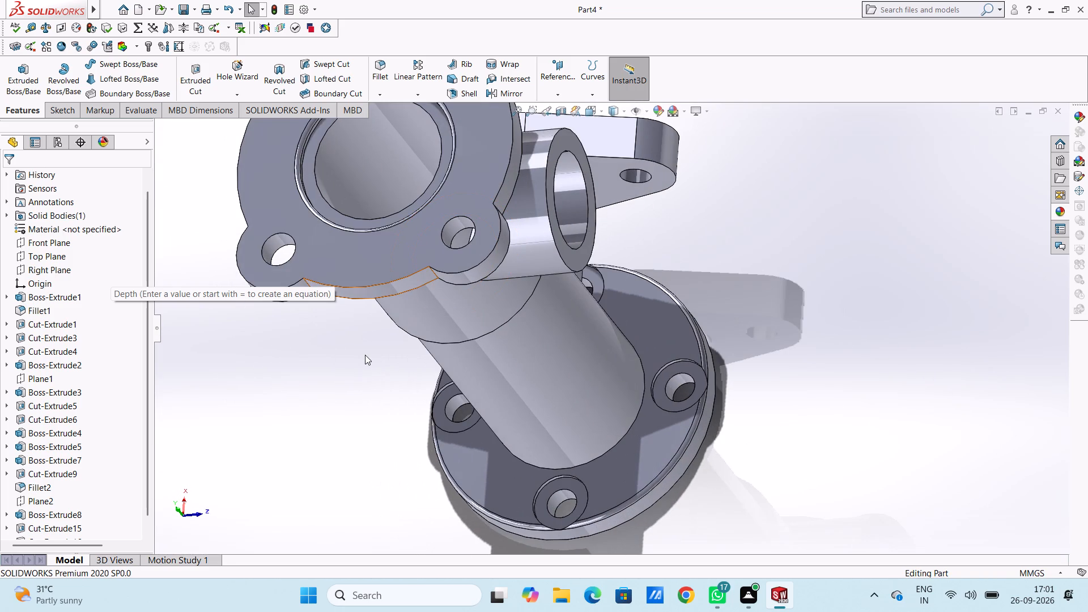
key("ctrl+1")
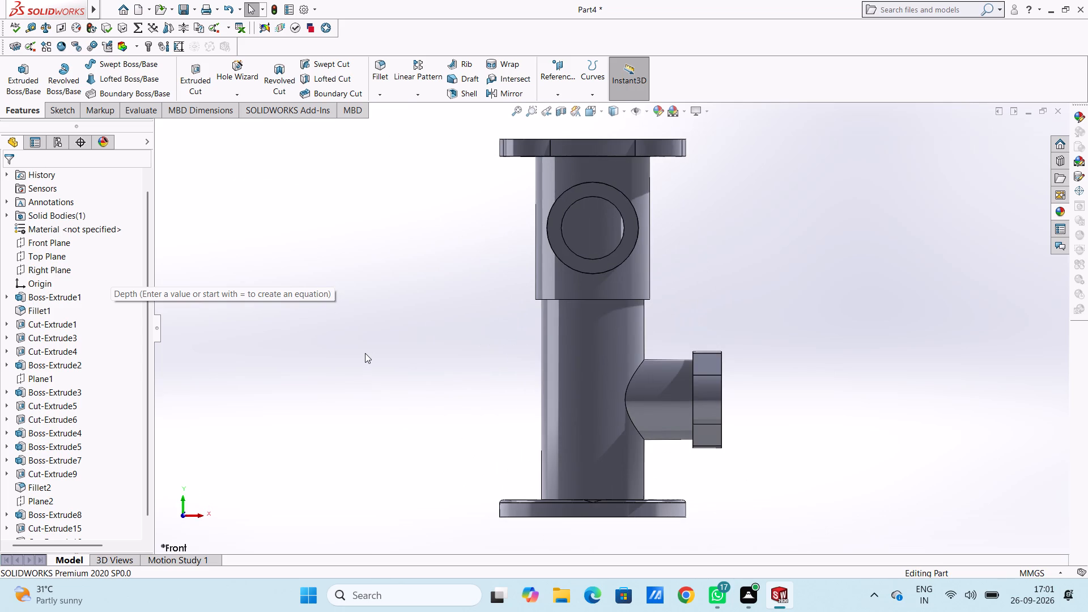
middle_click_drag(478, 209, 487, 243)
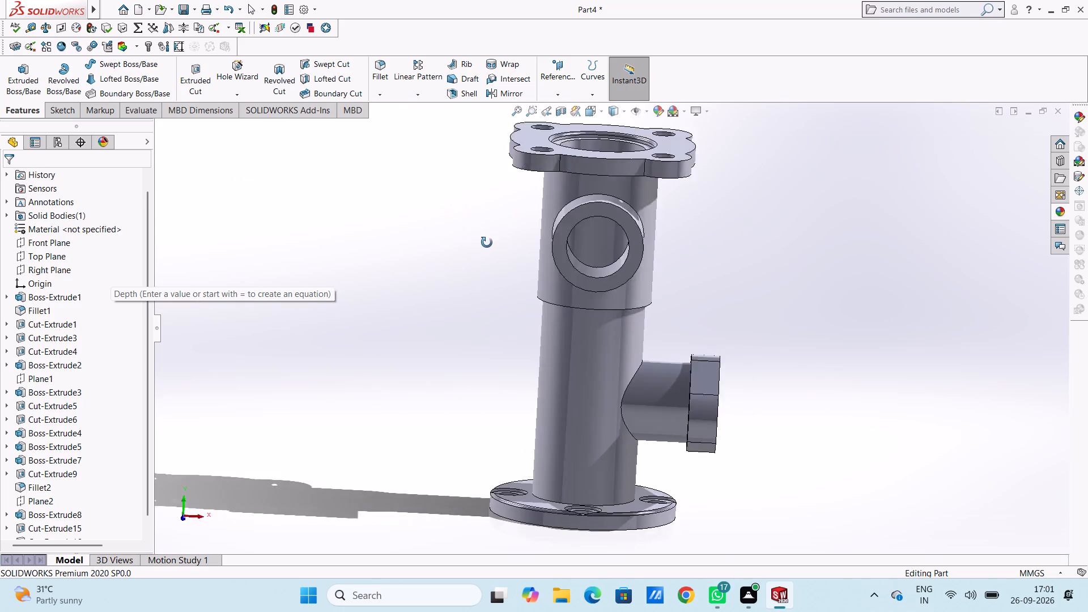
middle_click_drag(487, 243, 434, 283)
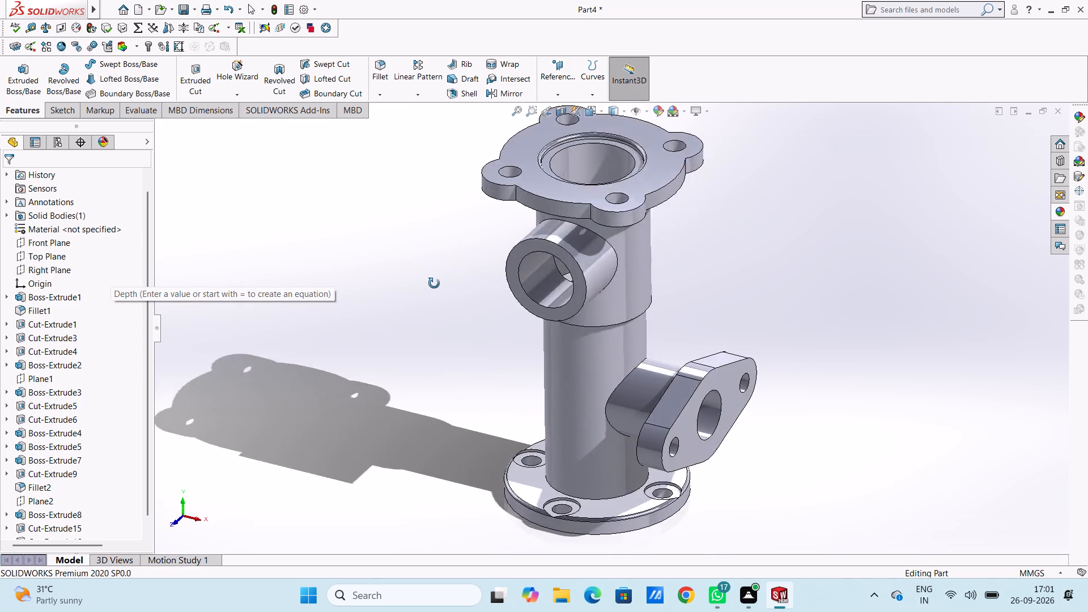
middle_click_drag(434, 283, 453, 329)
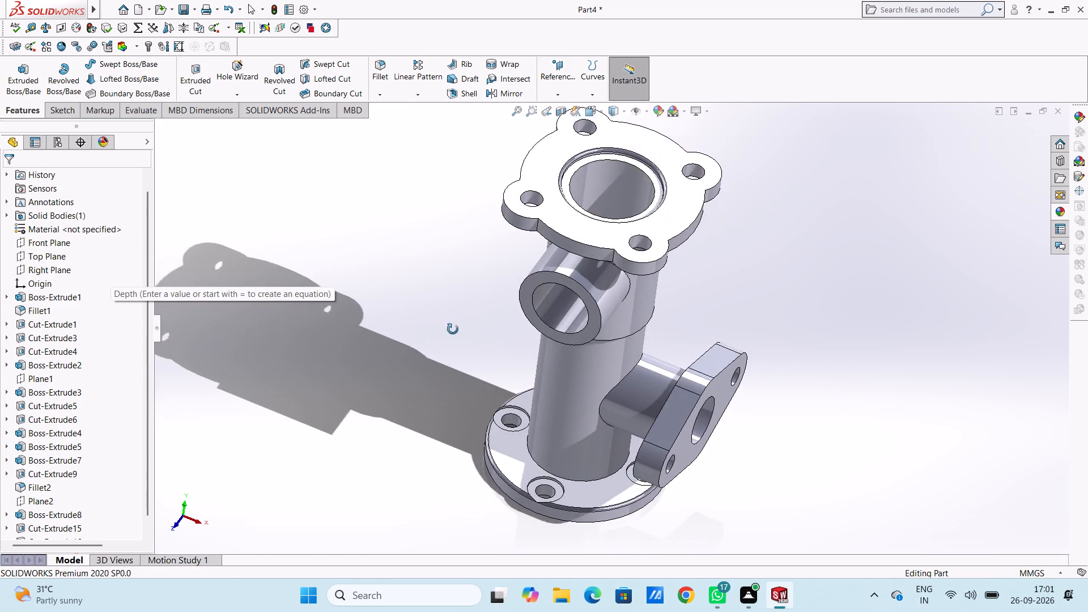
middle_click_drag(453, 329, 460, 313)
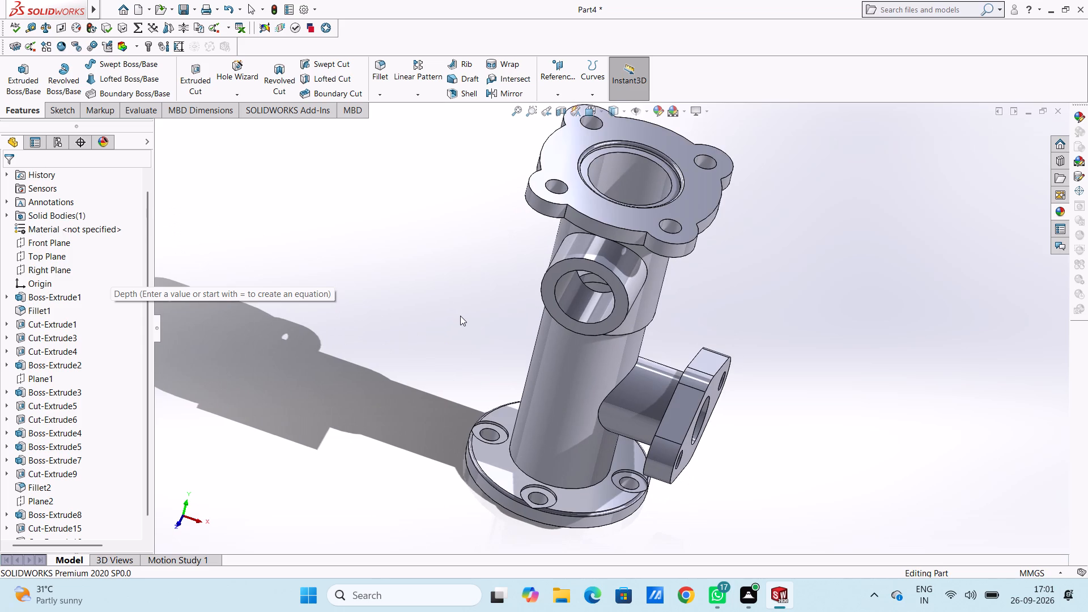
Sketch two concentric circles on the front branch's end face: one matching its 11 mm radius bore edge, one with a 20 mm radius.
key("ctrl+1")
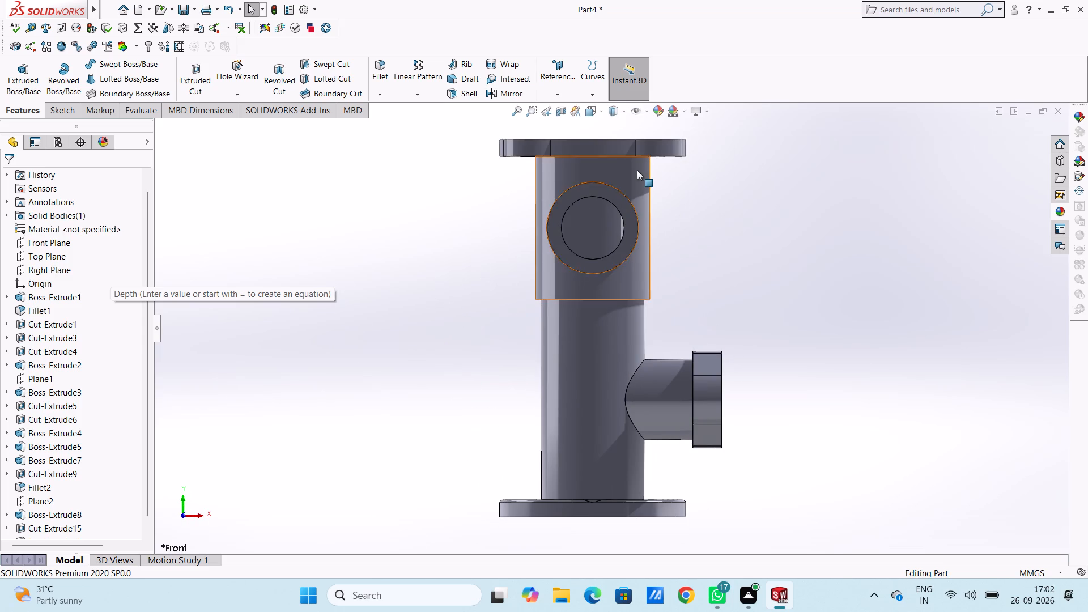
scroll(617, 189, "down", 2)
left_click(598, 206)
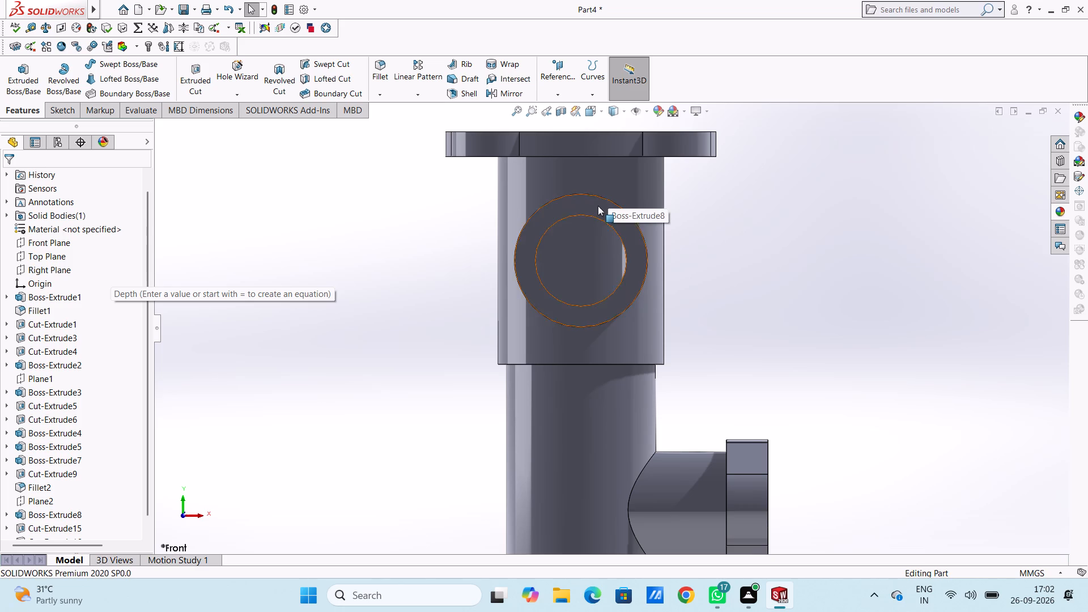
left_click(647, 175)
left_click(724, 231)
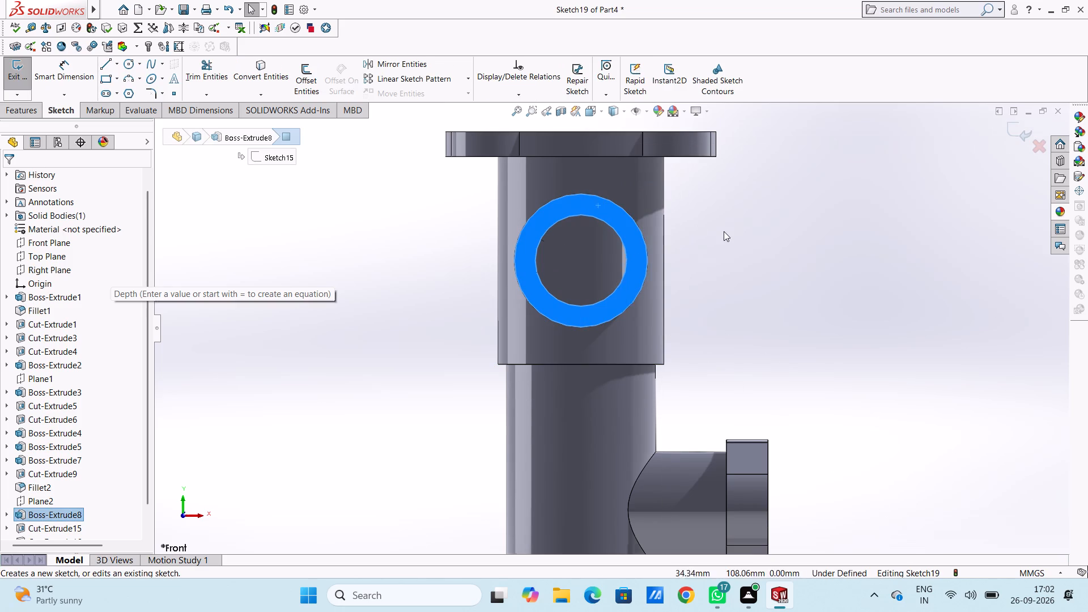
left_click(130, 62)
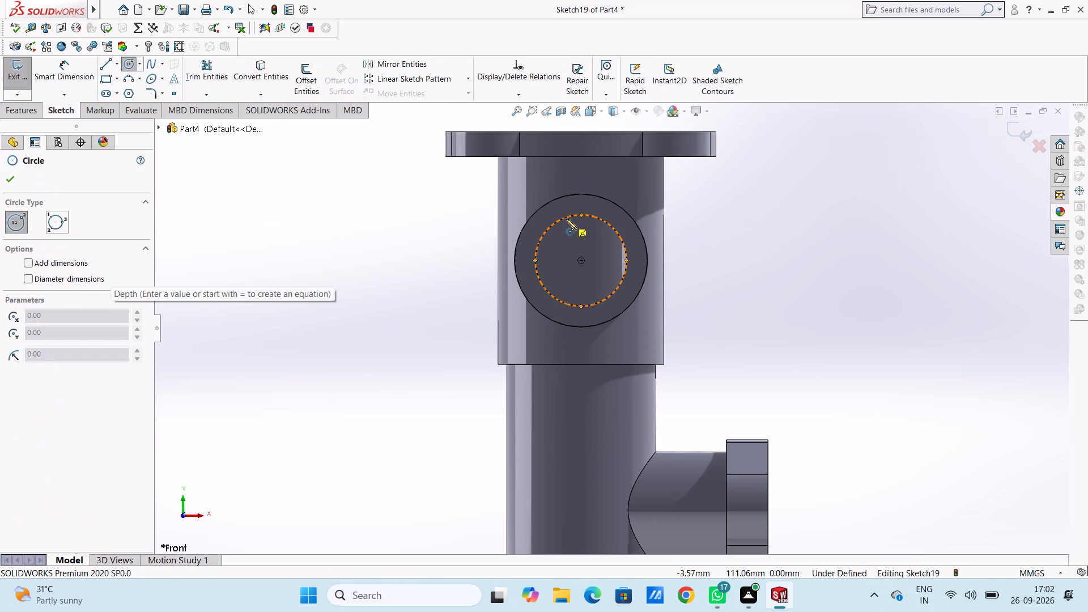
left_click(581, 260)
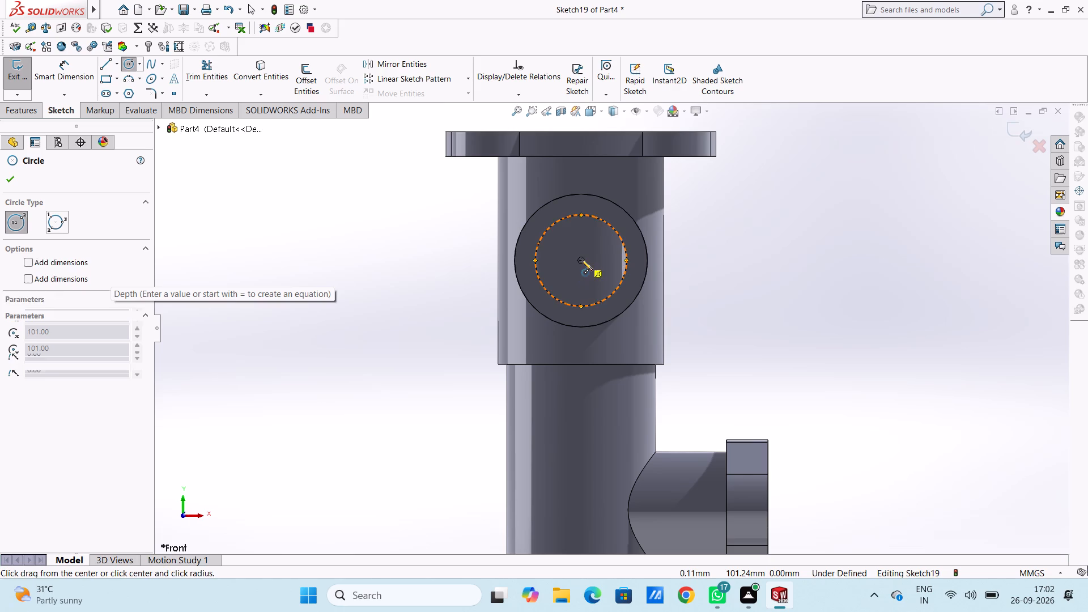
left_click(605, 299)
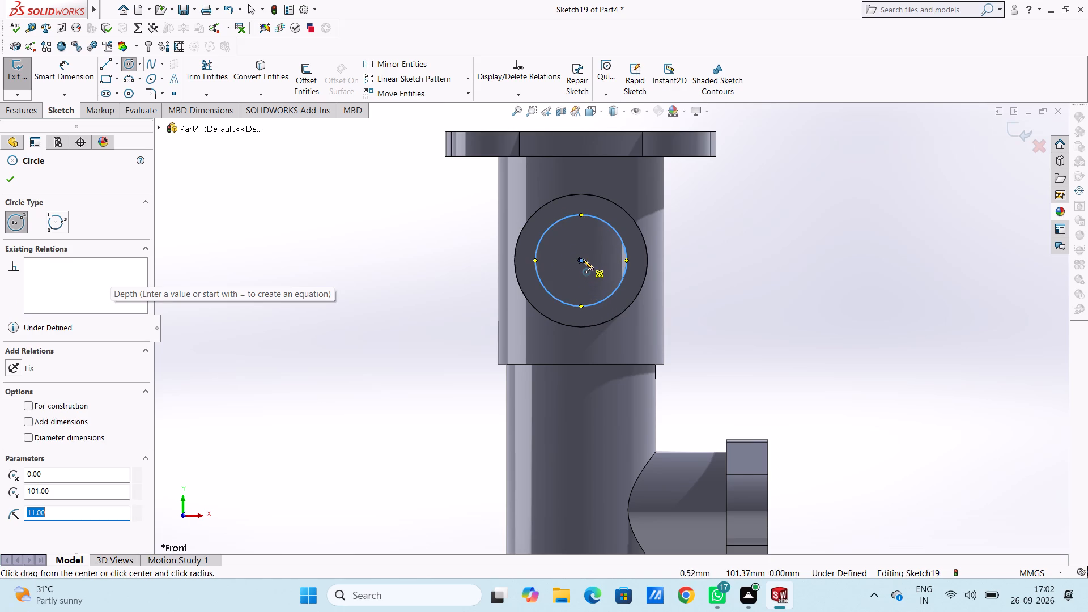
left_click(580, 260)
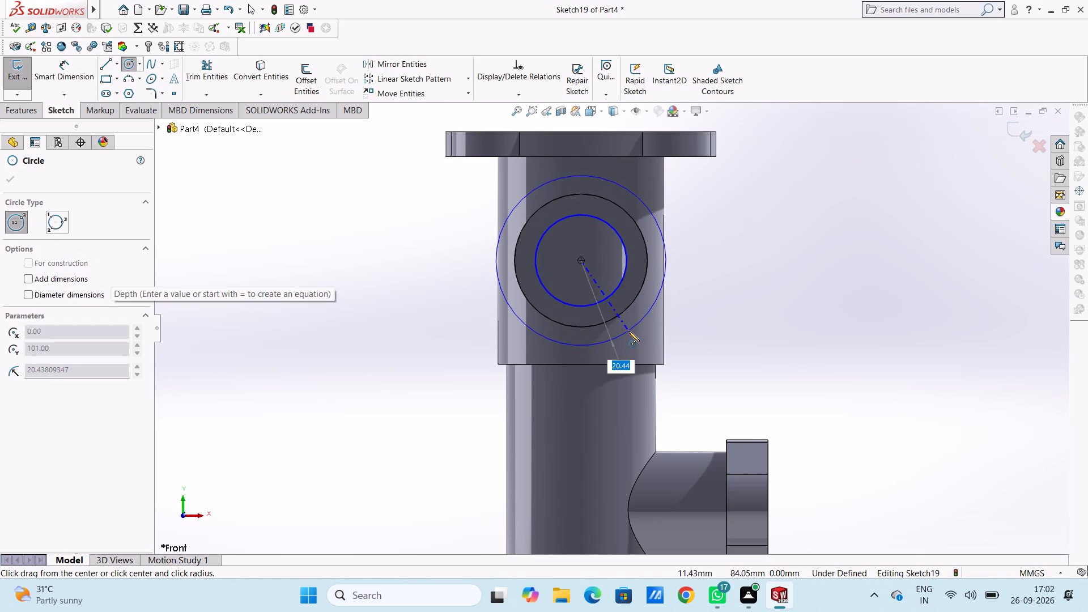
type("20")
key("Return")
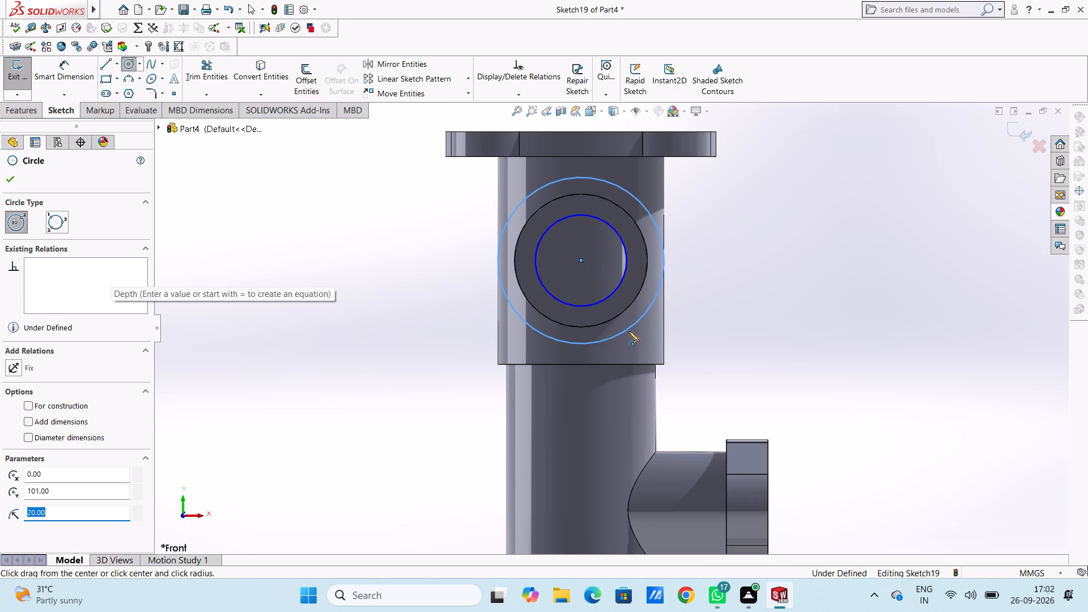
Sketch concentric circles of 3.5 mm and 10 mm radius about 47 mm right of the branch centre, level with it.
left_click(777, 260)
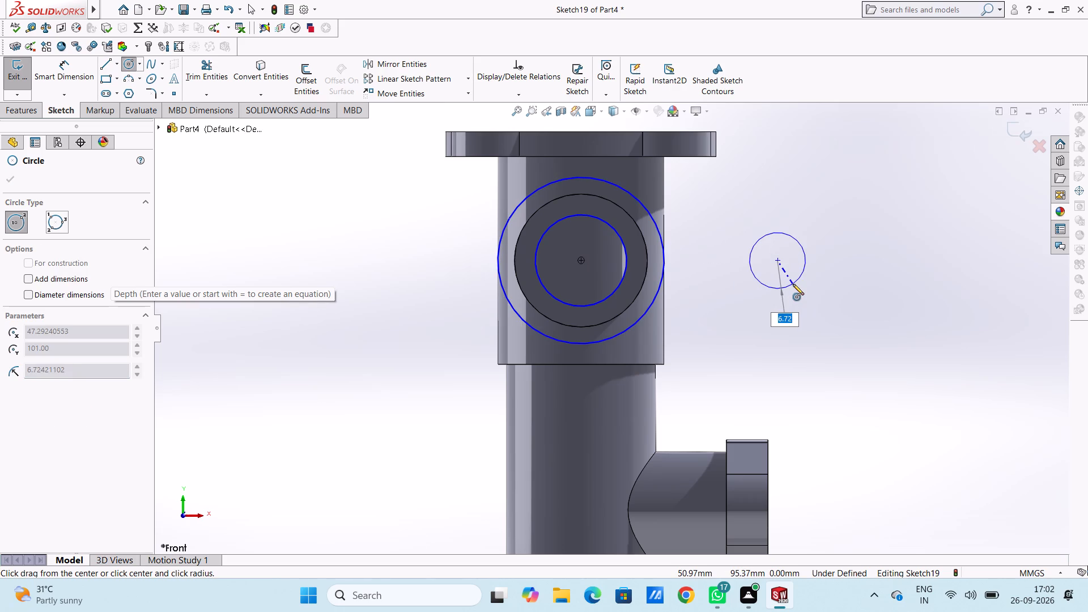
type("3.5")
key("Return")
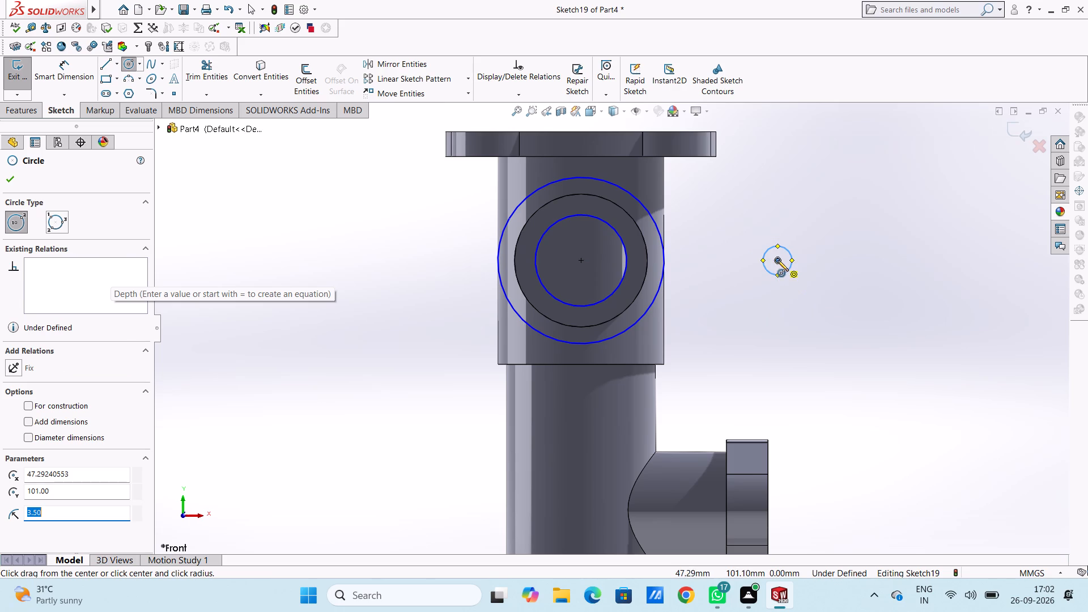
left_click(777, 260)
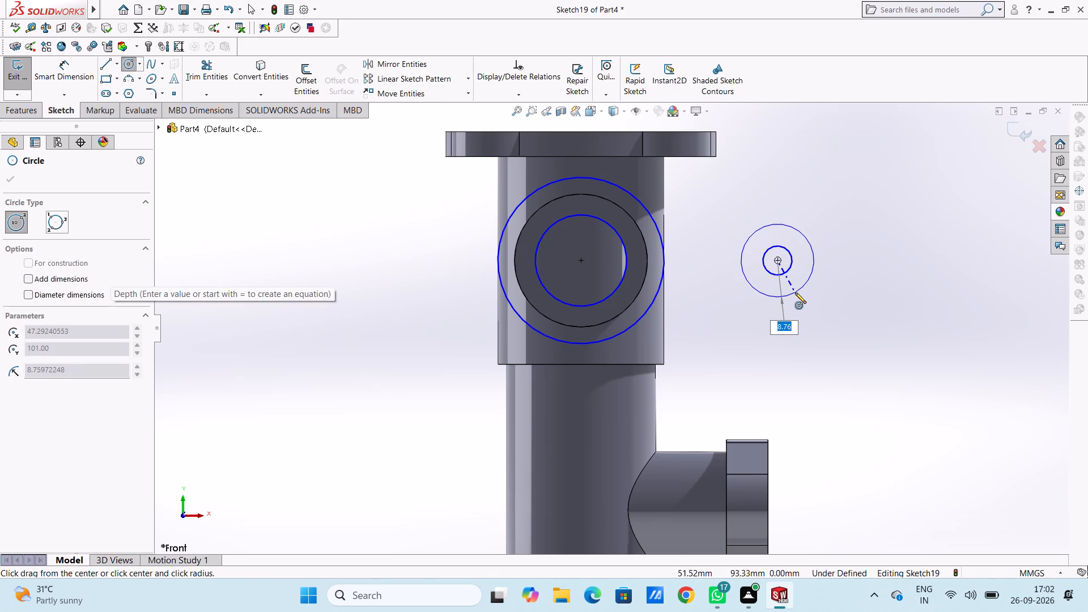
type("10")
key("Return")
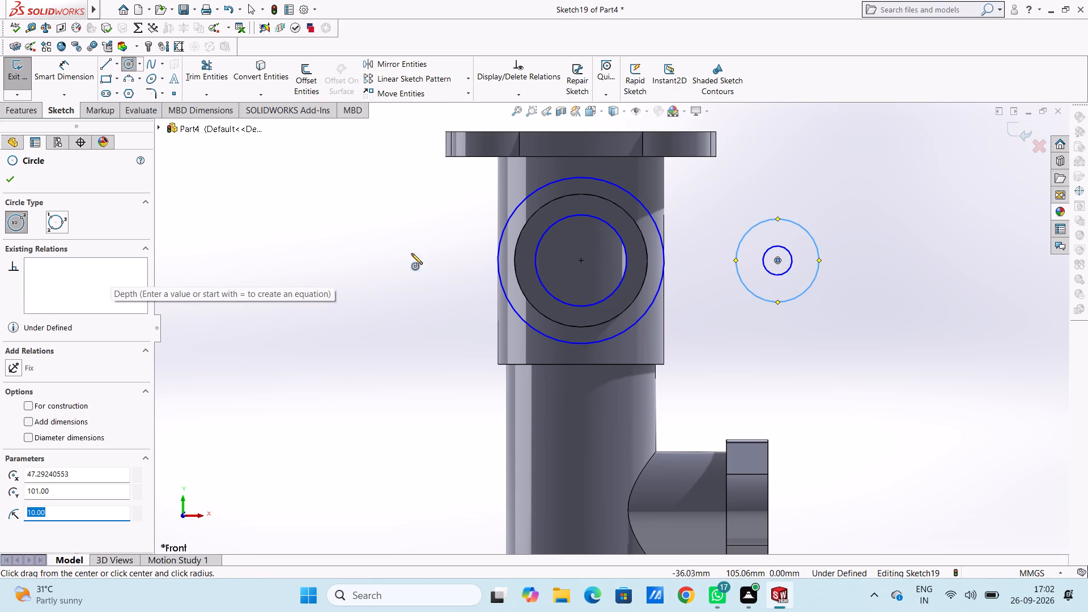
Sketch concentric circles of 3.5 mm and 10 mm radius about 59 mm left of the branch centre, level with it.
left_click(338, 261)
type("3.5")
key("Return")
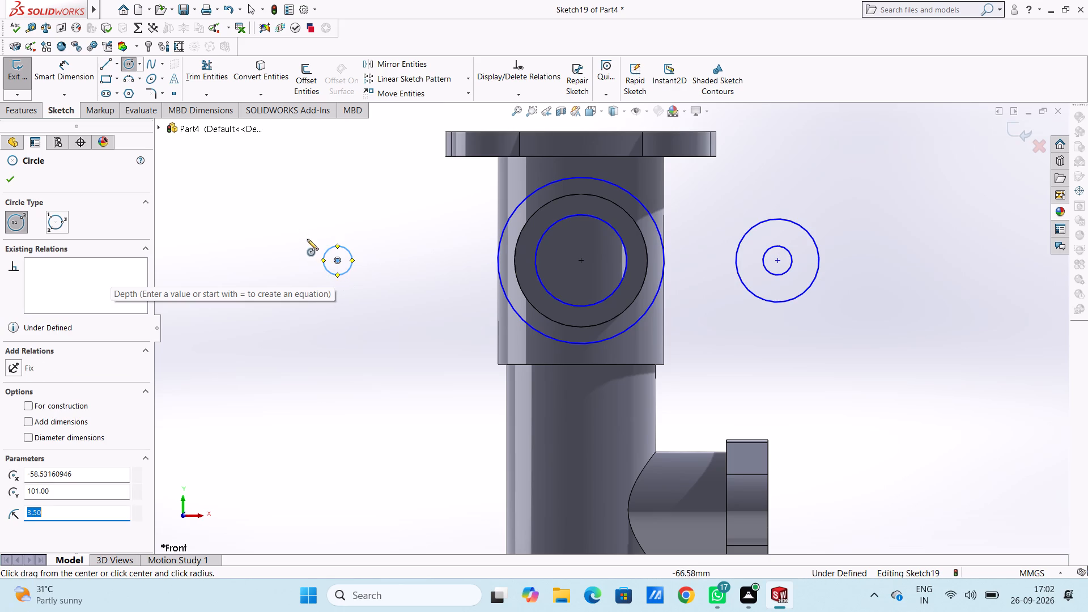
left_click(336, 258)
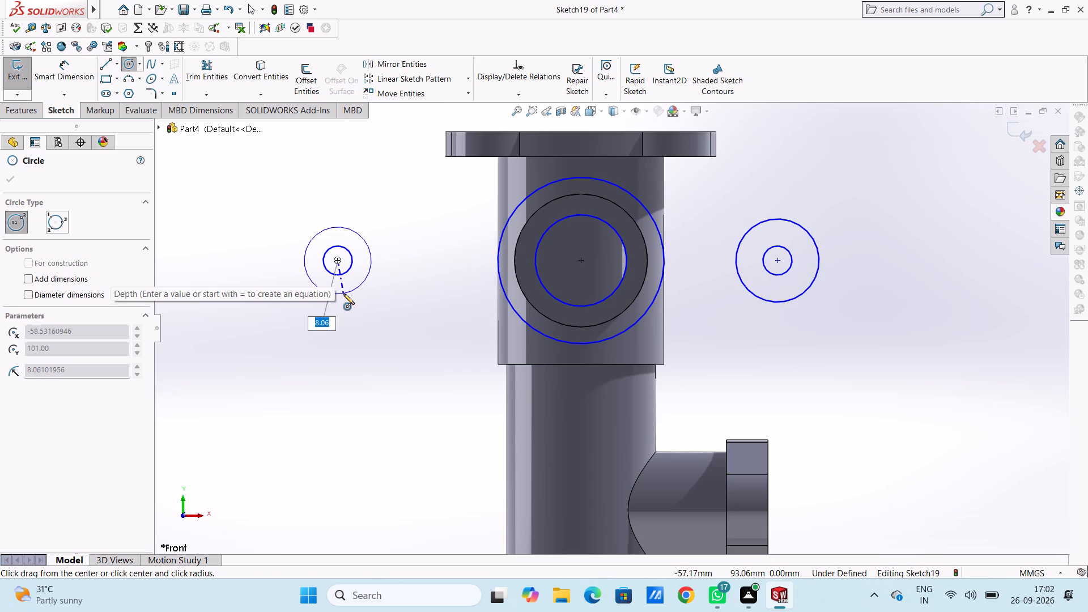
type("10")
key("Return")
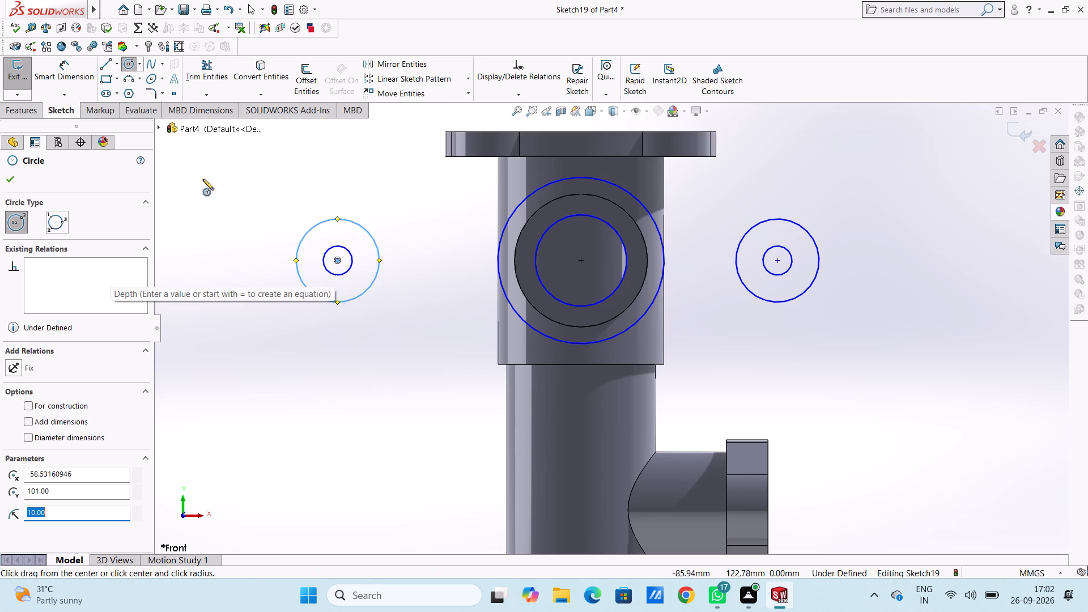
Dimension the left ear's outer circle at 20 mm diameter and its hole circle at 7 mm diameter.
left_click(59, 82)
left_click(328, 219)
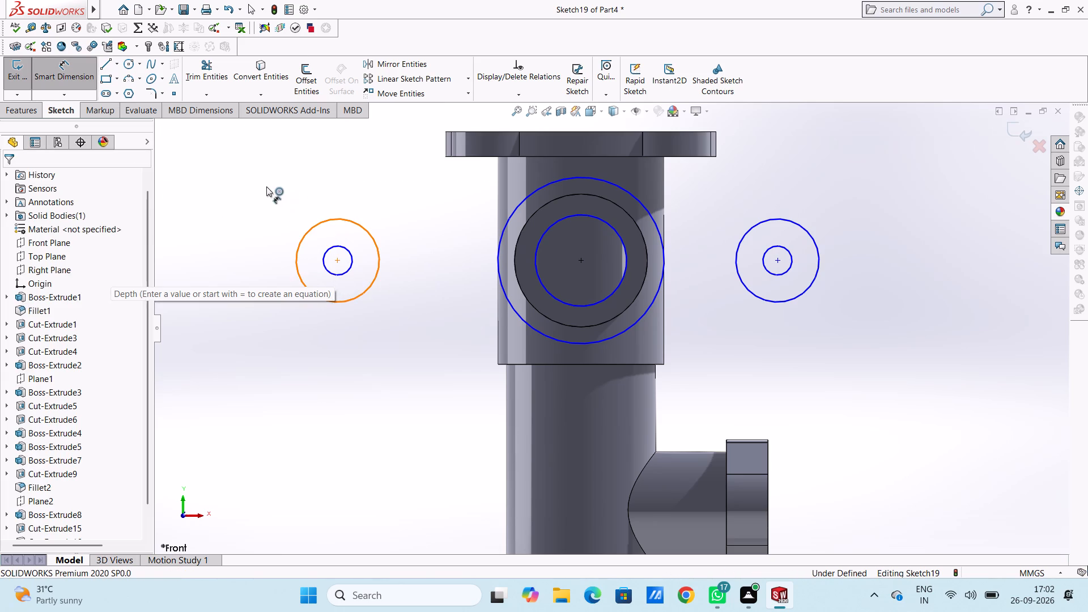
left_click(241, 171)
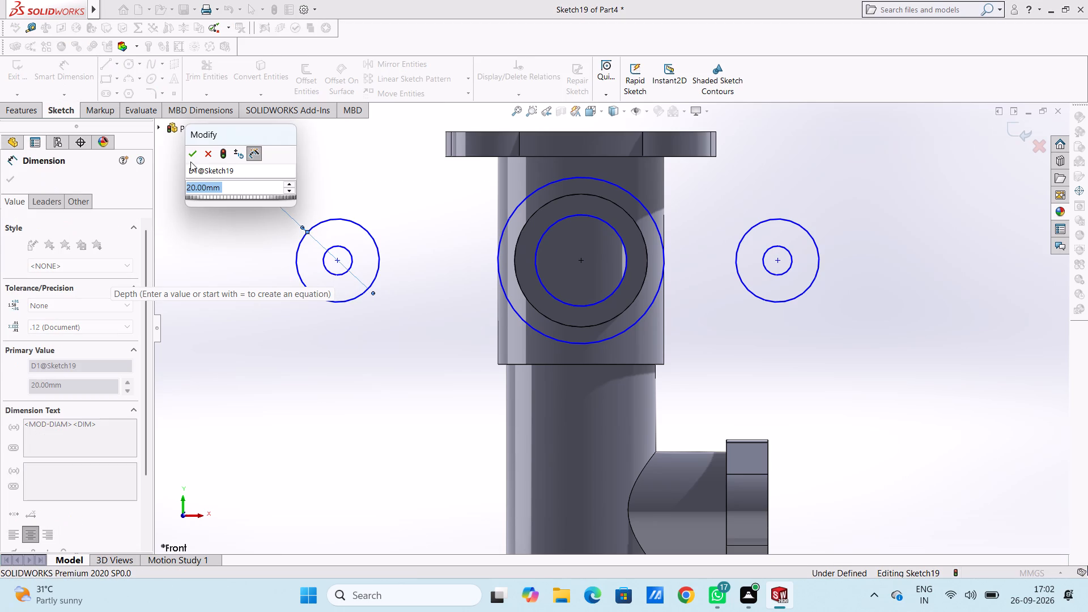
left_click(190, 155)
left_click(210, 227)
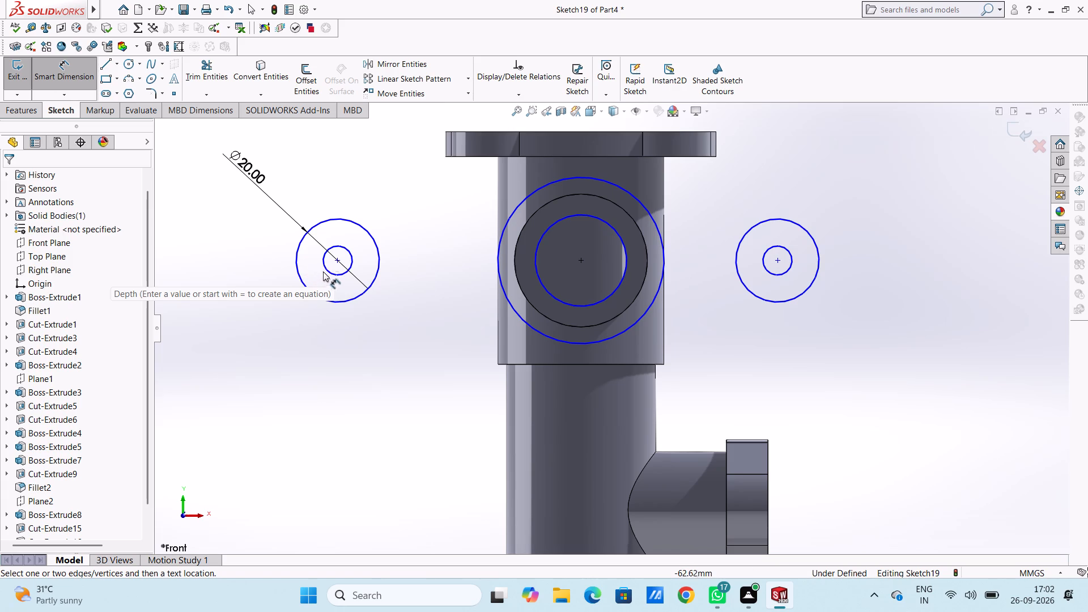
left_click(325, 270)
left_click(326, 401)
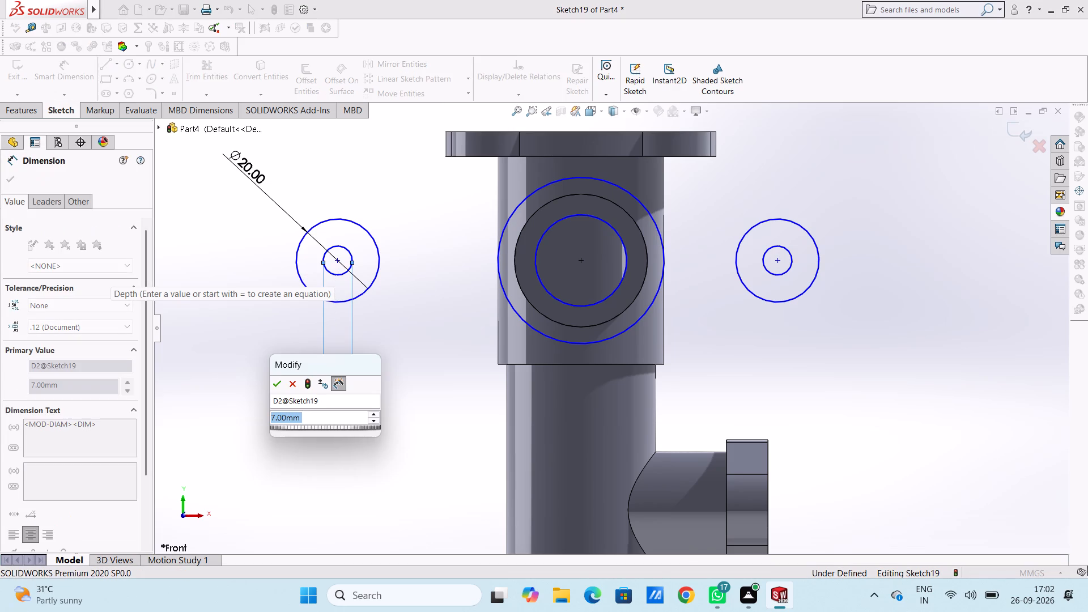
left_click(273, 388)
left_click(261, 326)
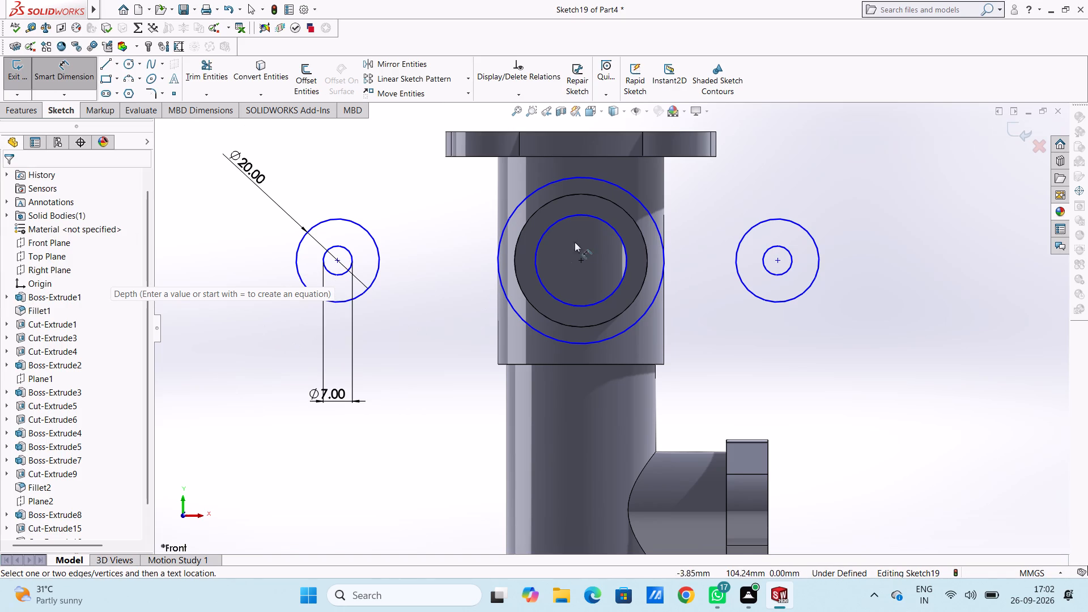
Dimension the central concentric circles at 22 mm diameter for the bore and 40 mm diameter for the outer circle.
left_click(620, 280)
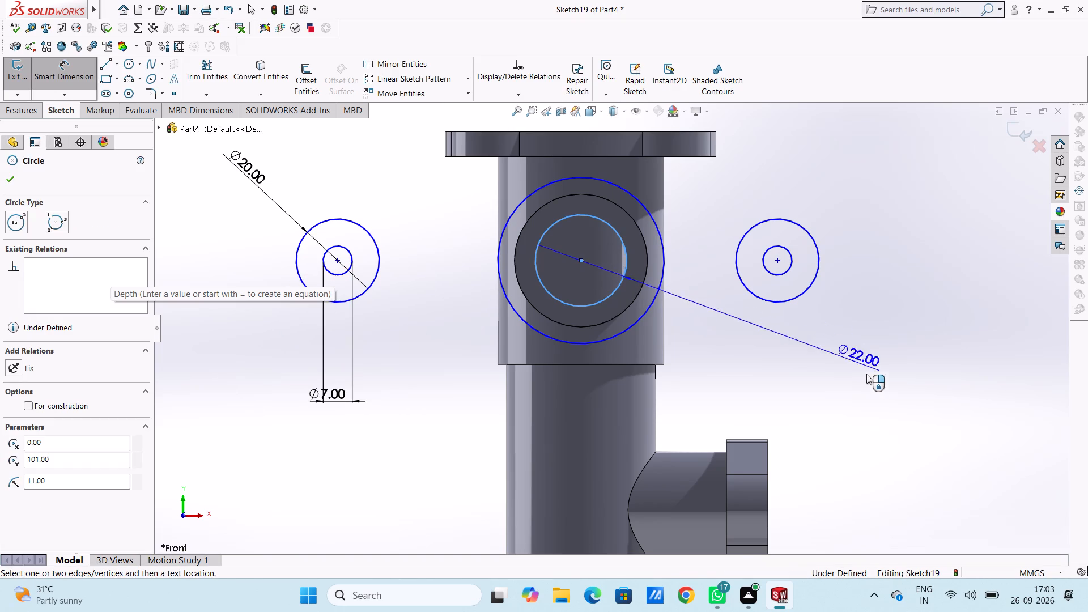
left_click(873, 394)
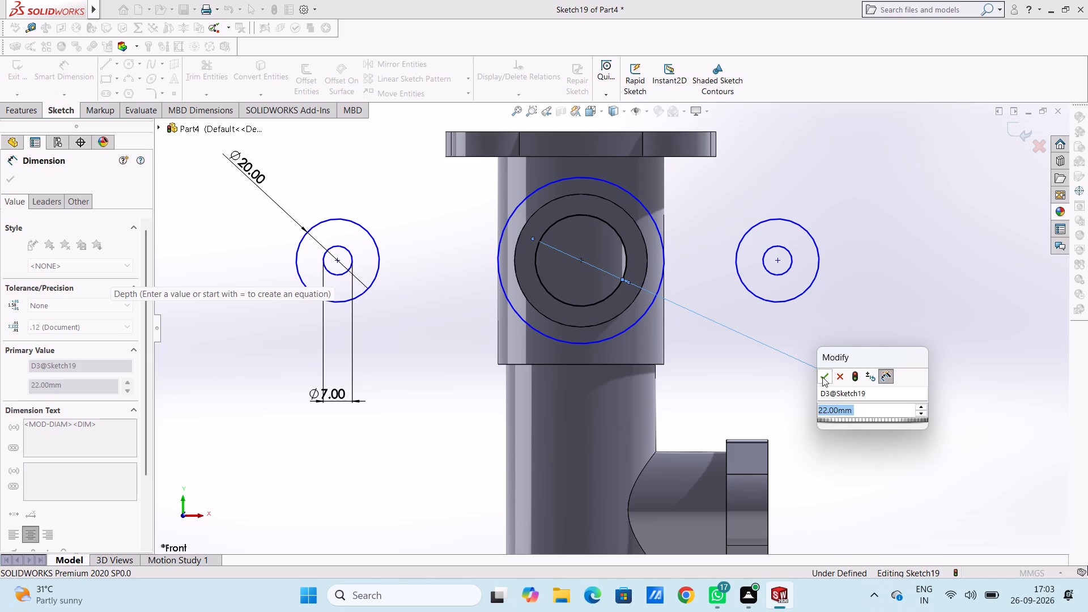
left_click(823, 376)
left_click(781, 388)
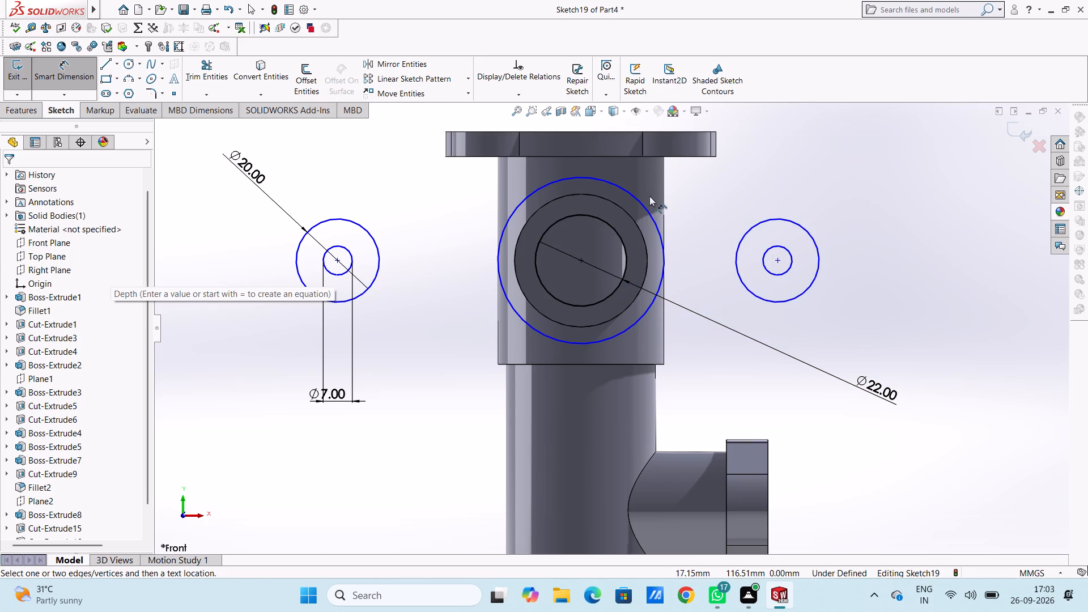
left_click(649, 215)
left_click(774, 134)
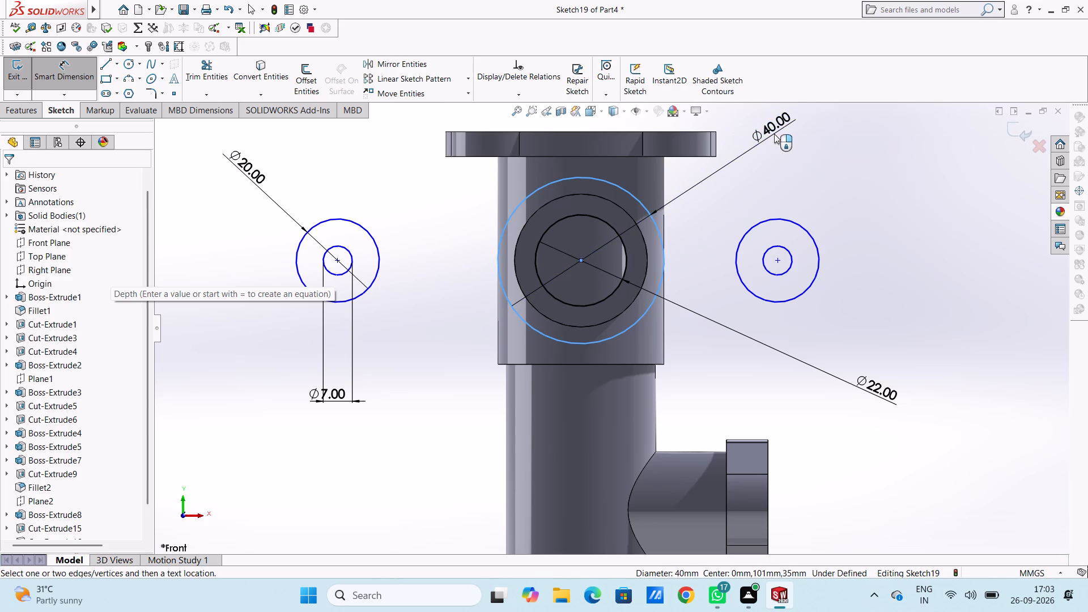
left_click(727, 117)
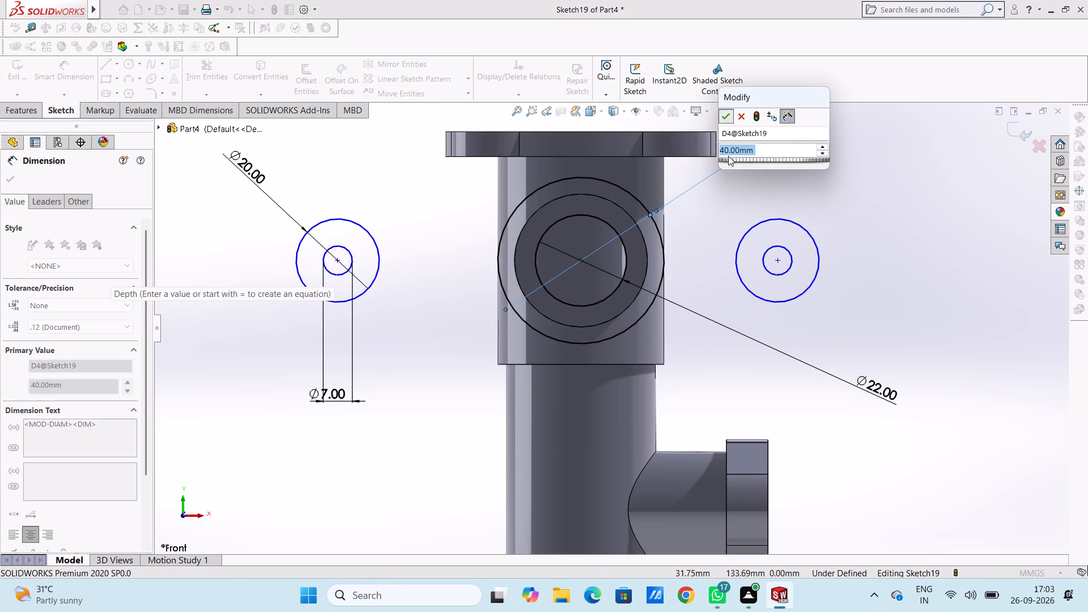
left_click(730, 213)
Dimension the right ear's outer circle at 20 mm diameter and its hole circle at 7 mm diameter.
left_click(807, 233)
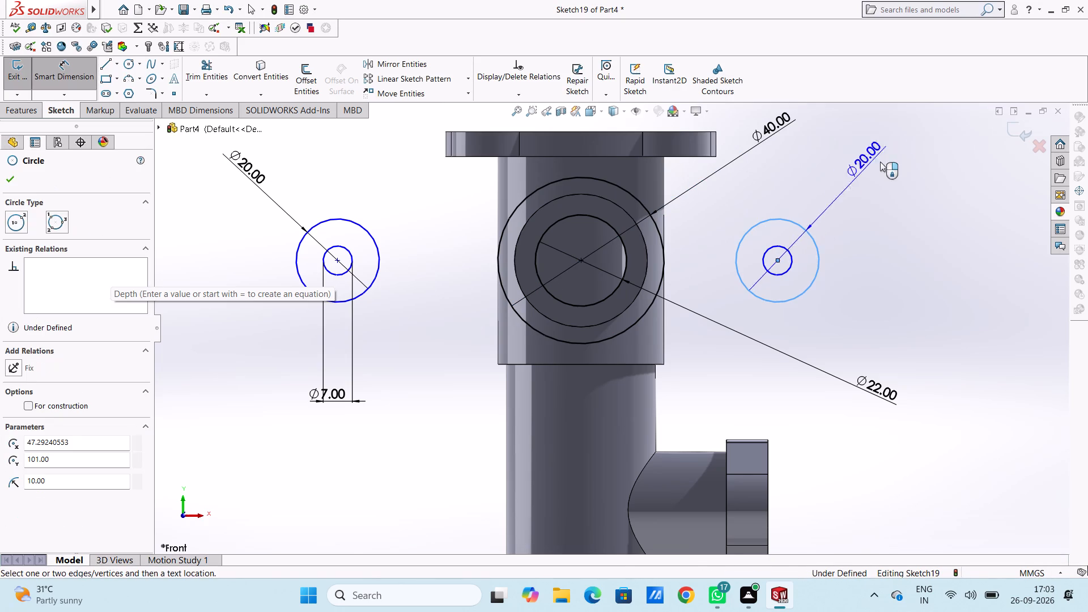
left_click(895, 155)
left_click(848, 139)
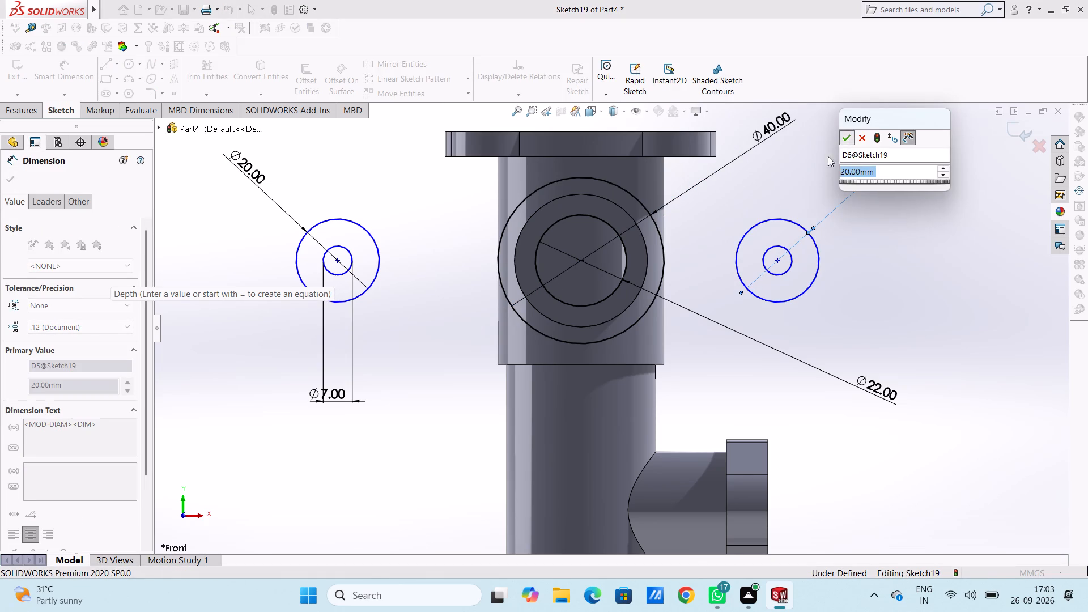
left_click(823, 156)
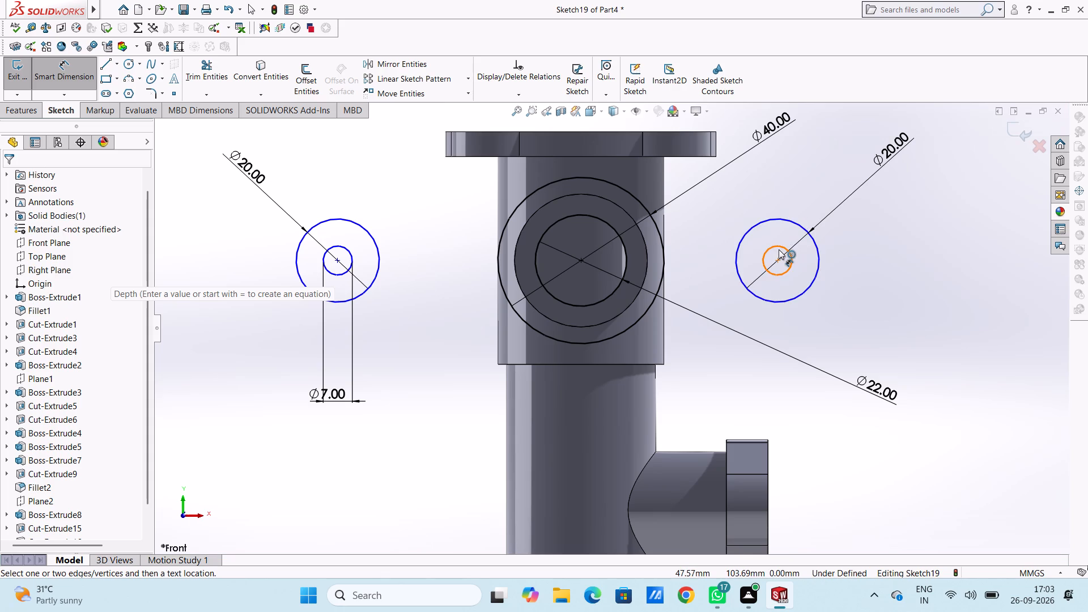
left_click(779, 249)
left_click(841, 124)
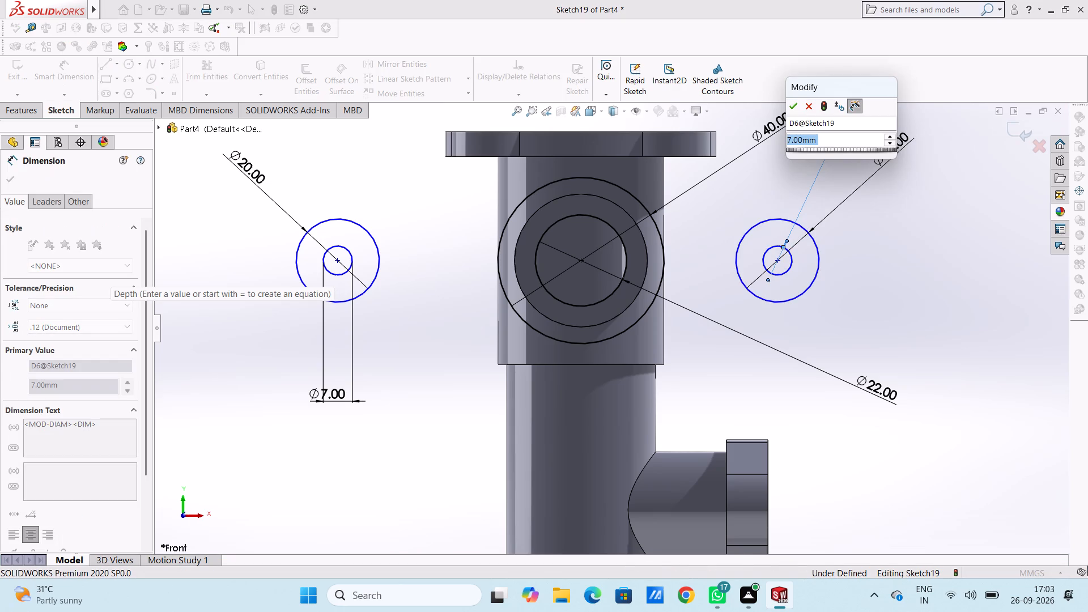
left_click(790, 107)
left_click(783, 160)
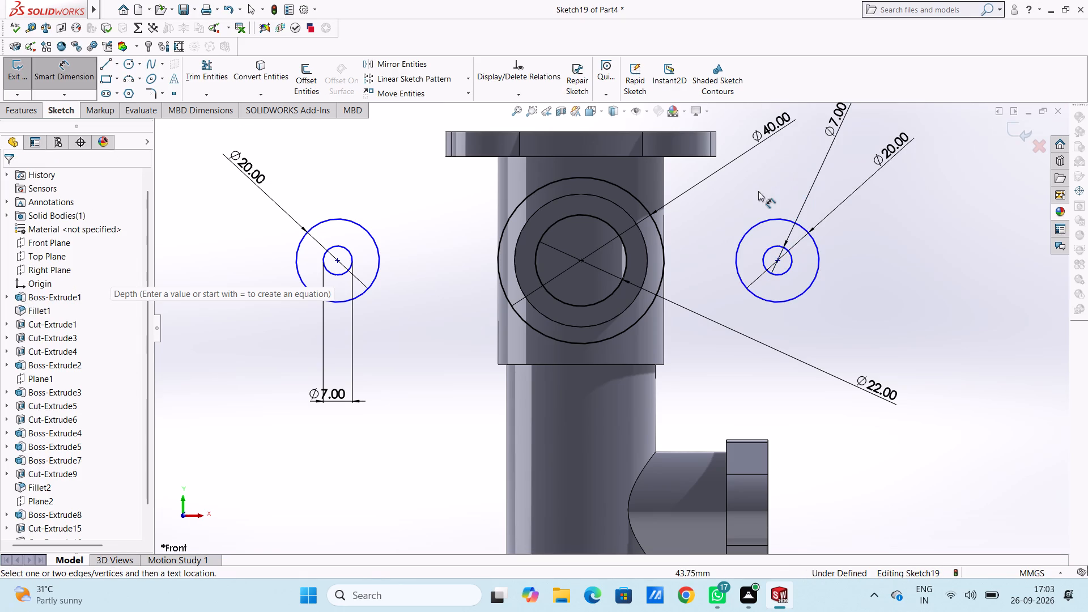
Set the horizontal distance between the left ear's centre and the branch centre to 26 mm.
scroll(755, 192, "up", 3)
scroll(620, 299, "up", 4)
scroll(607, 408, "down", 3)
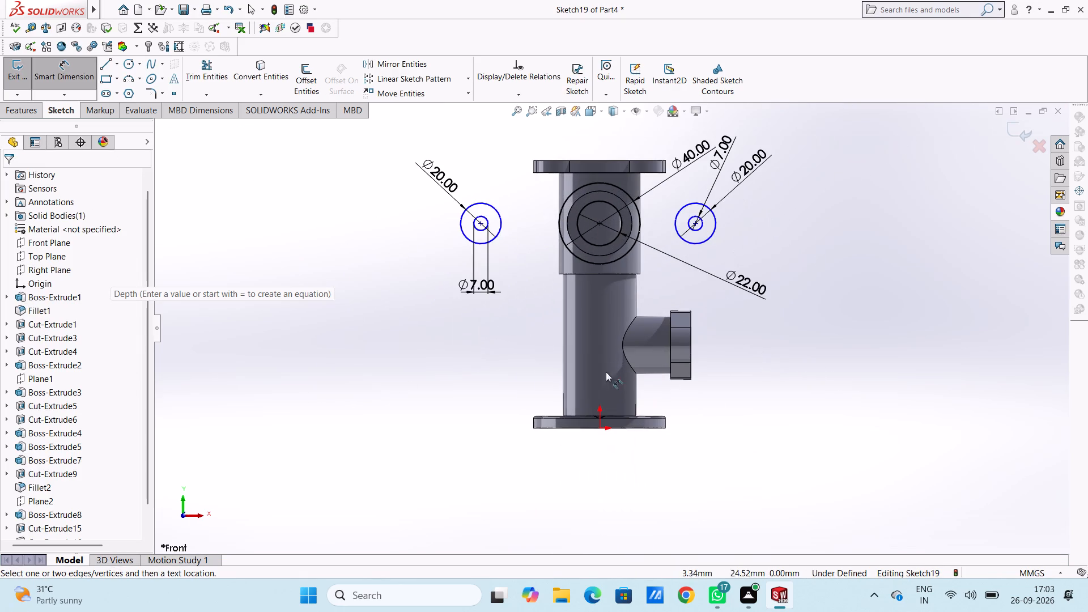
left_click(481, 223)
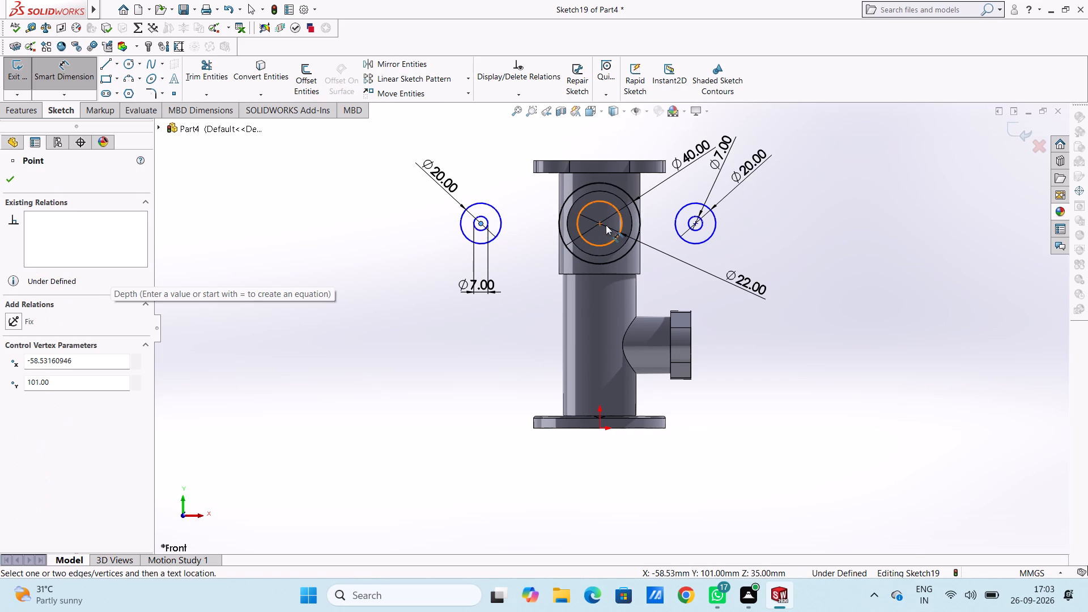
left_click(599, 223)
left_click(561, 346)
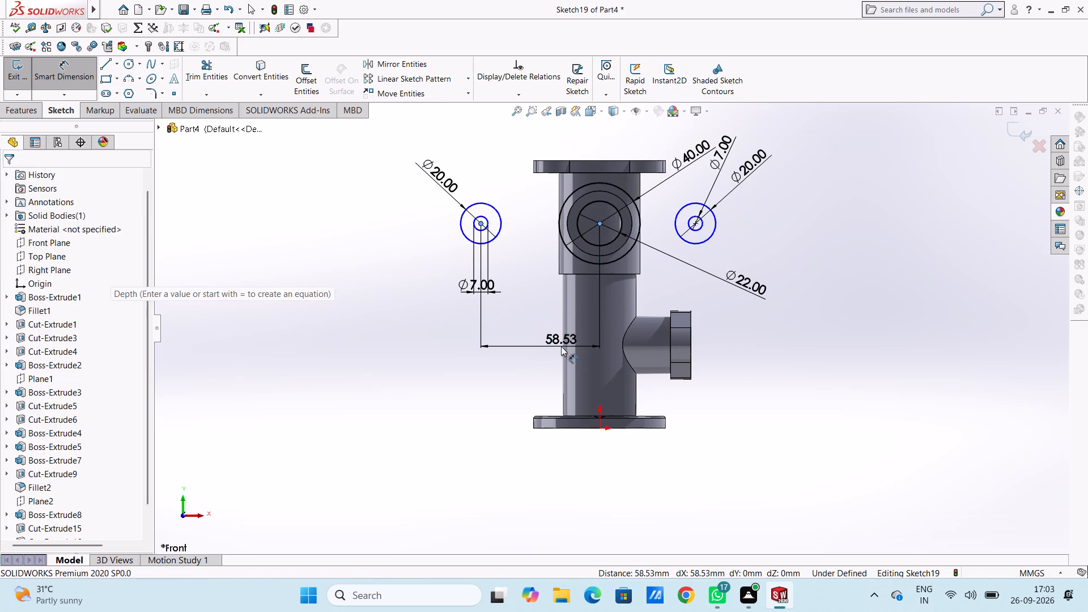
type("26")
key("Return")
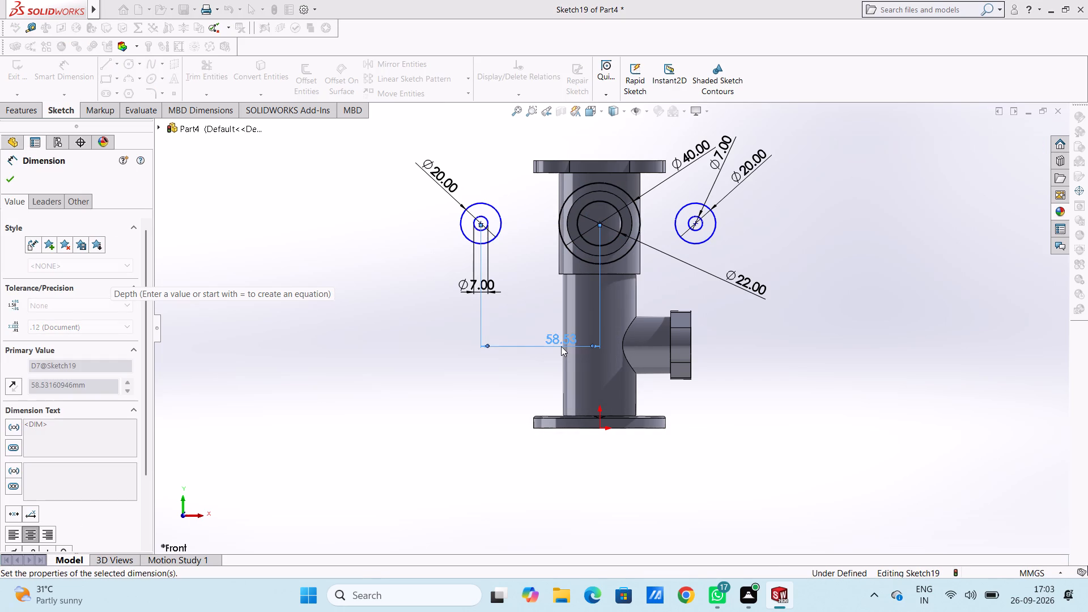
left_click(479, 240)
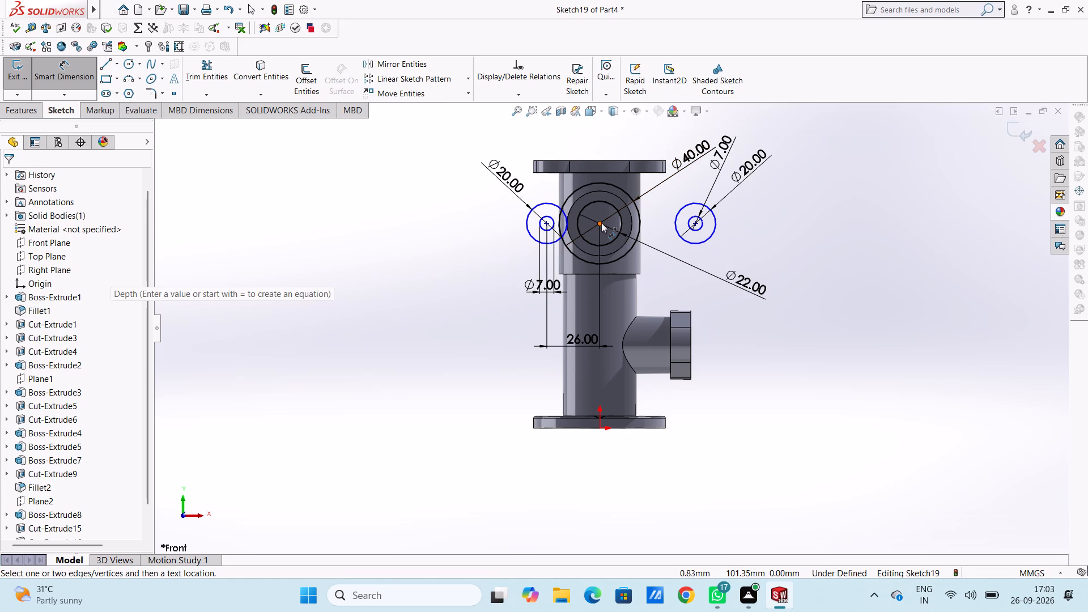
Set the horizontal distance between the branch centre and the right ear's centre to 26 mm.
left_click(601, 223)
left_click(696, 225)
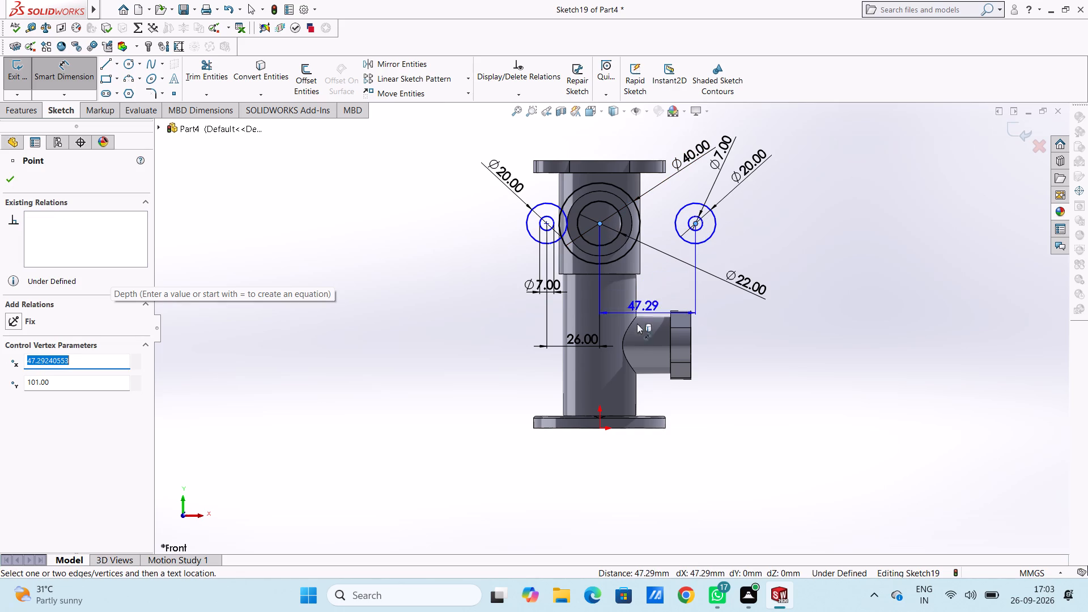
left_click(631, 346)
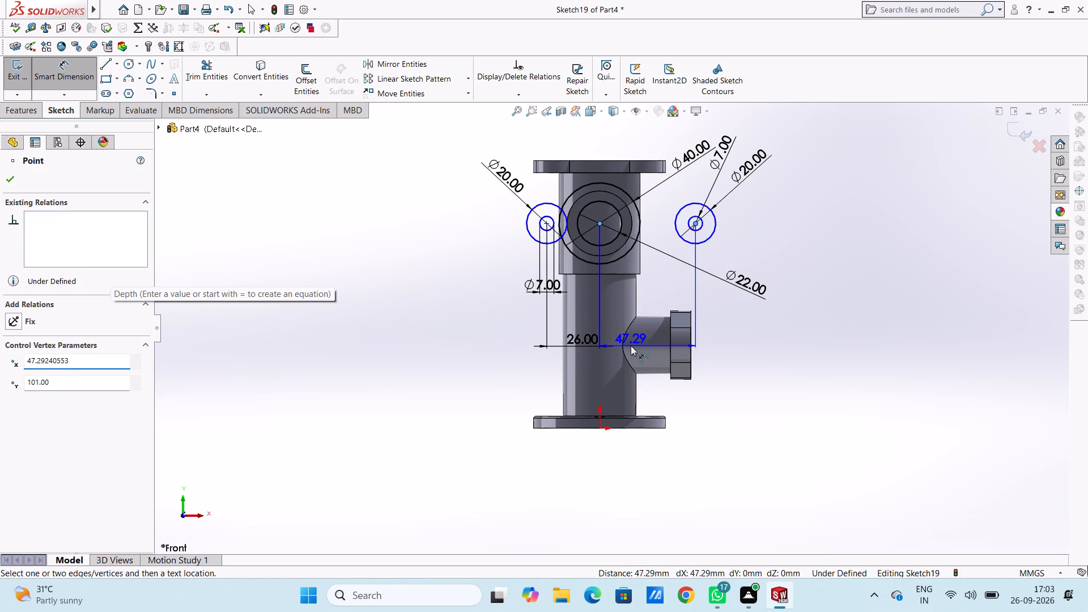
type("26")
key("Return")
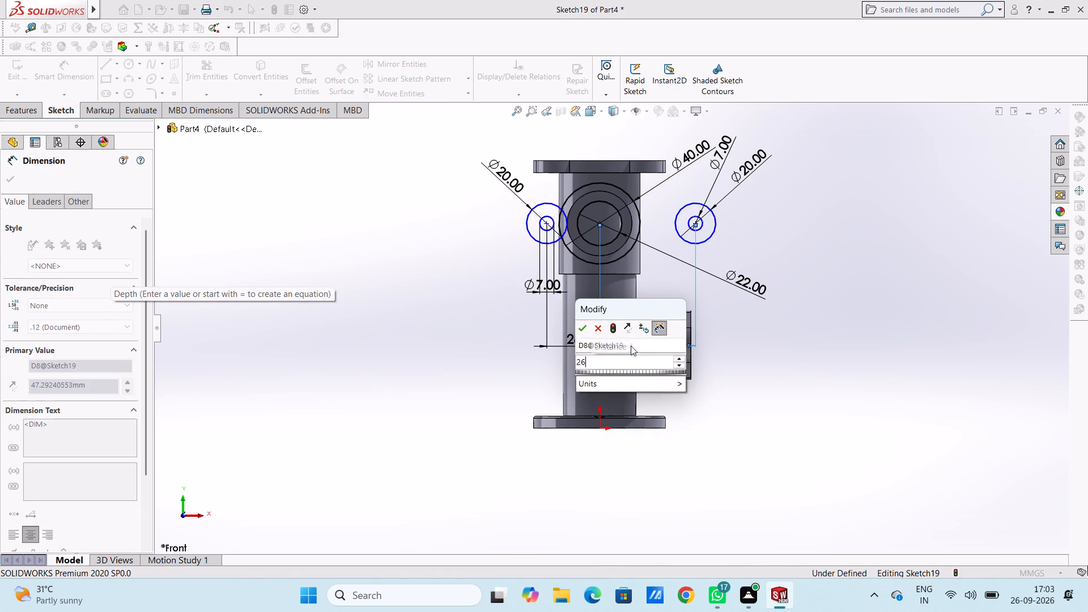
left_click(477, 259)
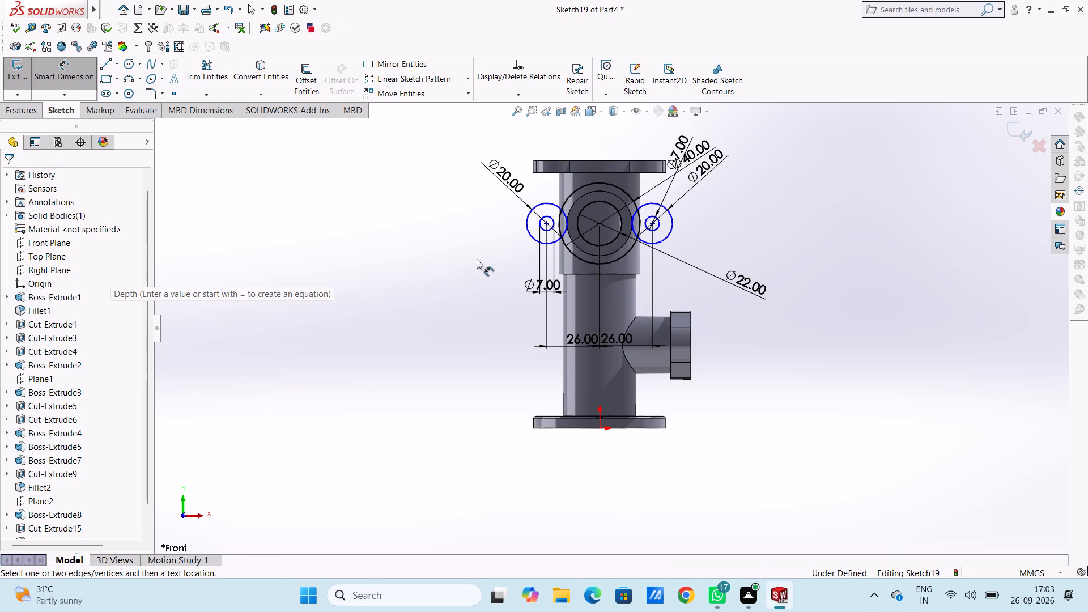
key("Escape")
key("Escape")
Dimension the left ear's centre 25 mm below the top flange's lower edge.
scroll(635, 209, "down", 1)
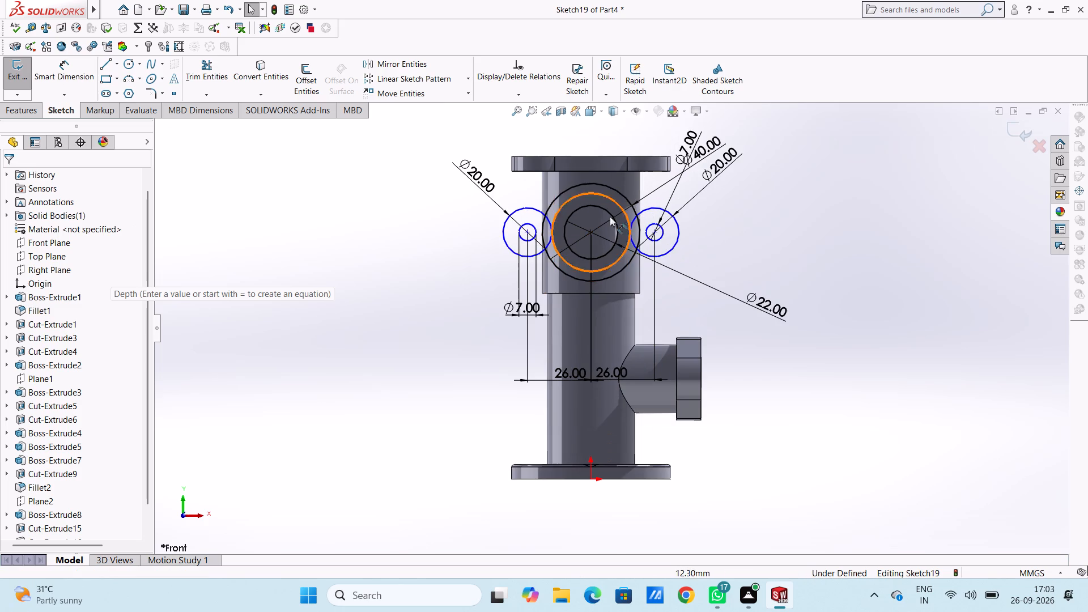
left_click(73, 73)
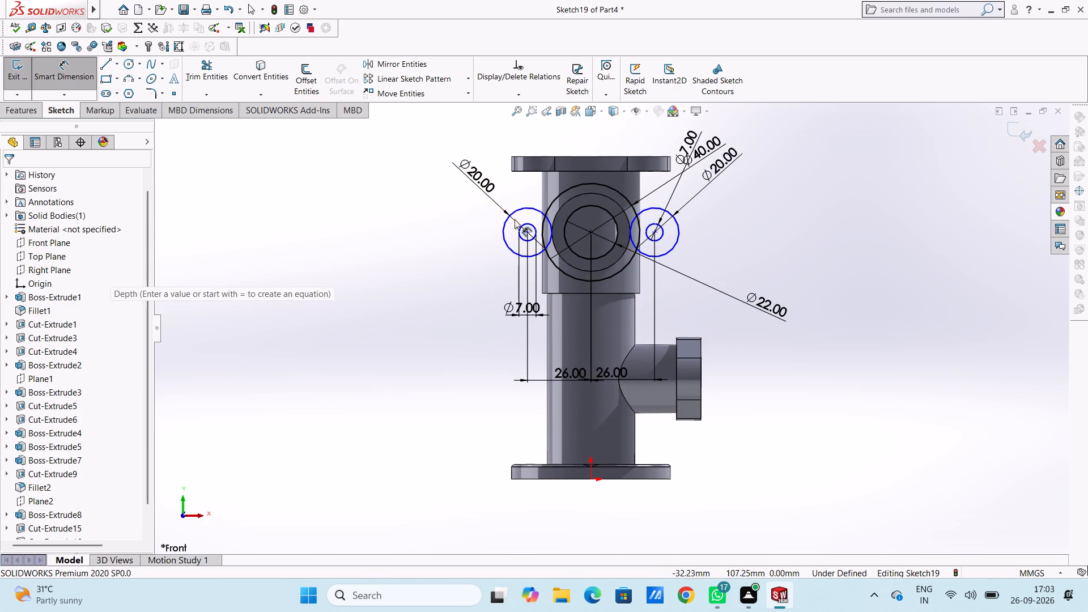
left_click(526, 235)
left_click(532, 173)
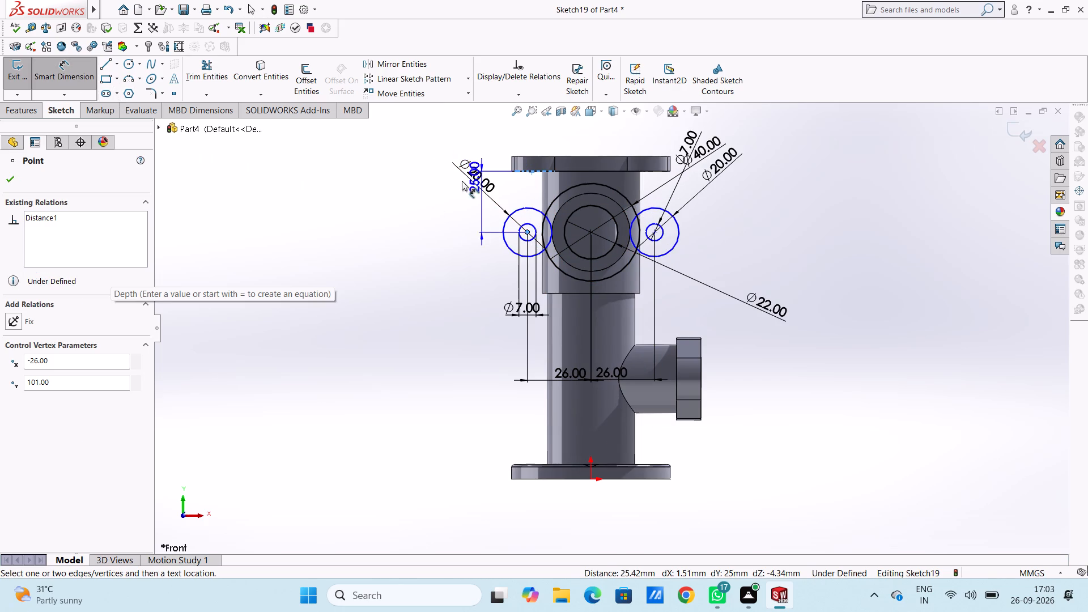
left_click(388, 190)
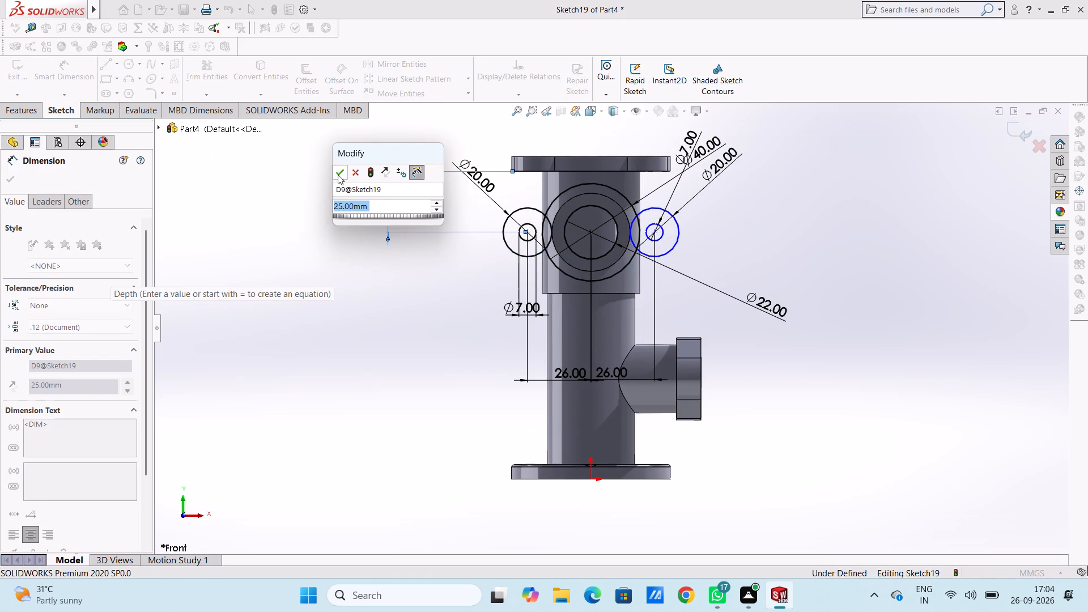
left_click(338, 174)
left_click(309, 172)
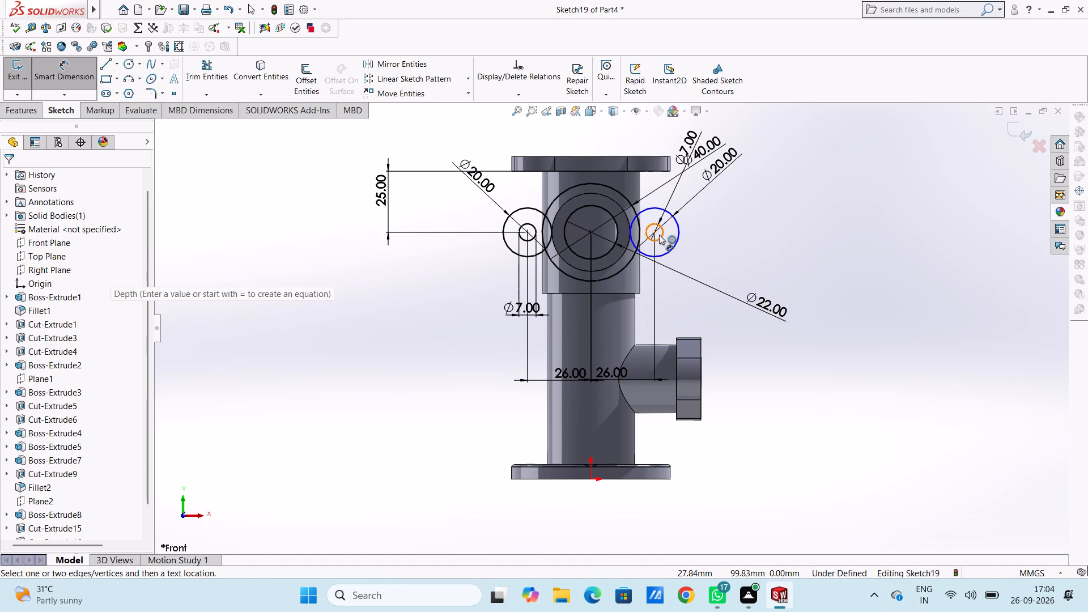
Dimension the right ear's centre 25 mm below the top flange's lower edge.
left_click(655, 233)
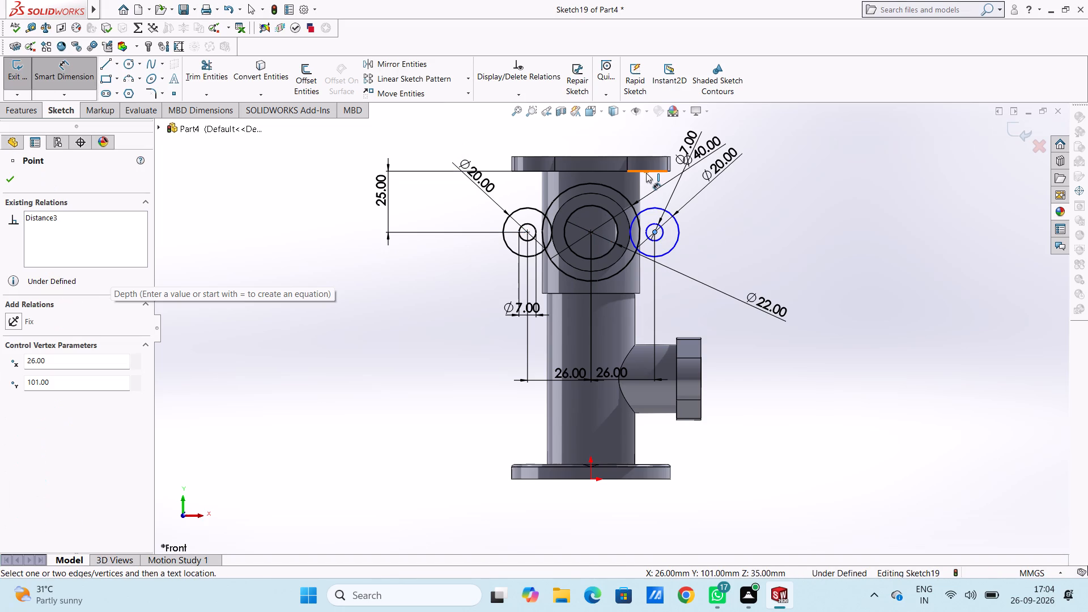
left_click(646, 173)
left_click(848, 184)
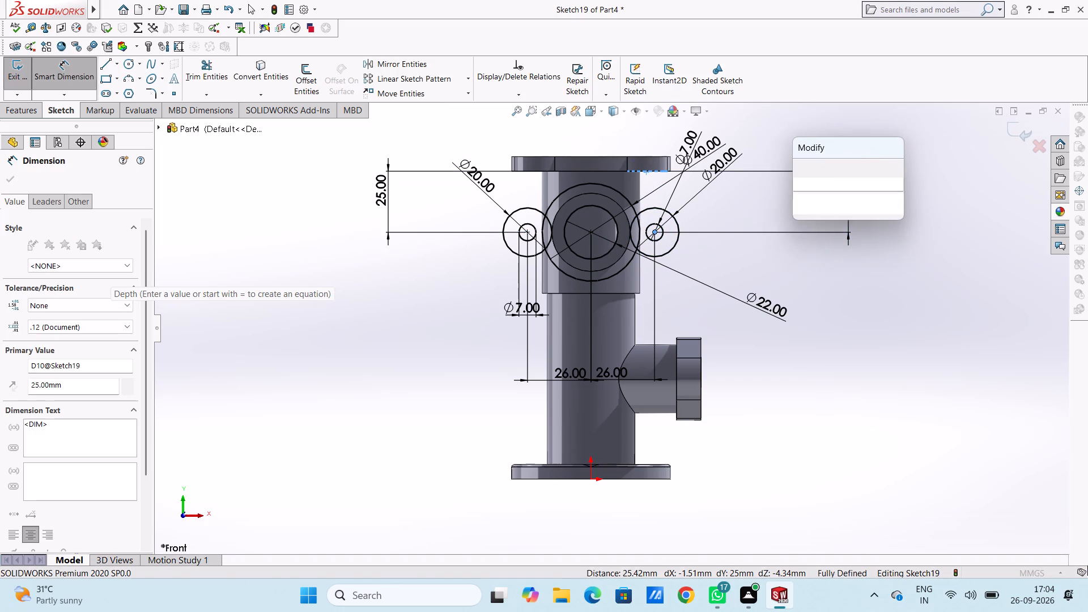
left_click(797, 166)
left_click(771, 199)
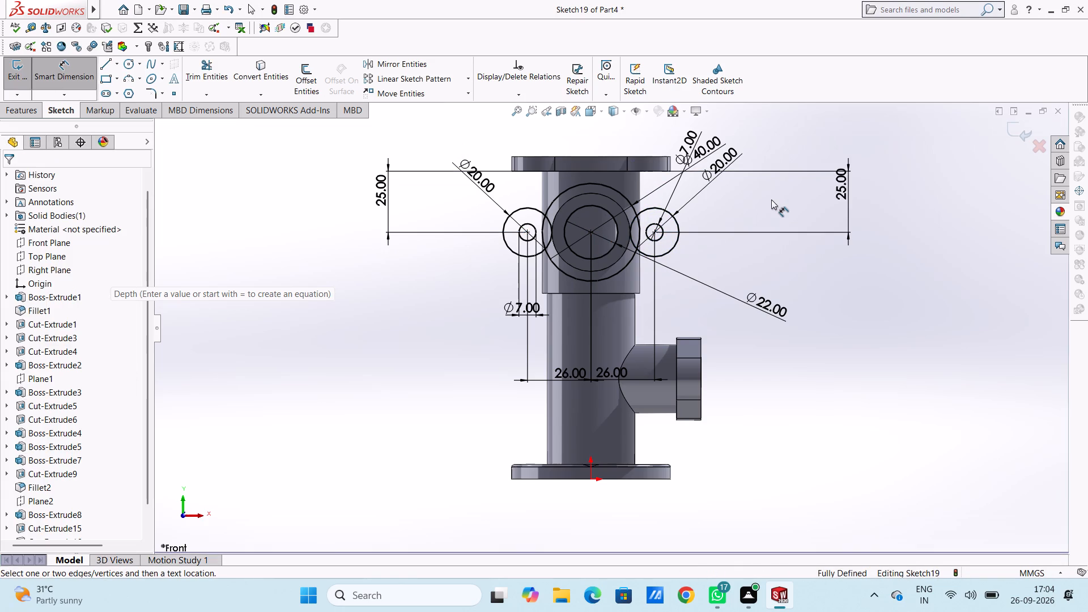
key("Escape")
key("Escape")
Sketch a line about 24 mm long joining the upper sides of the left ear's outer circle and the 40 mm circle, sloping about 22.6°.
scroll(635, 224, "down", 6)
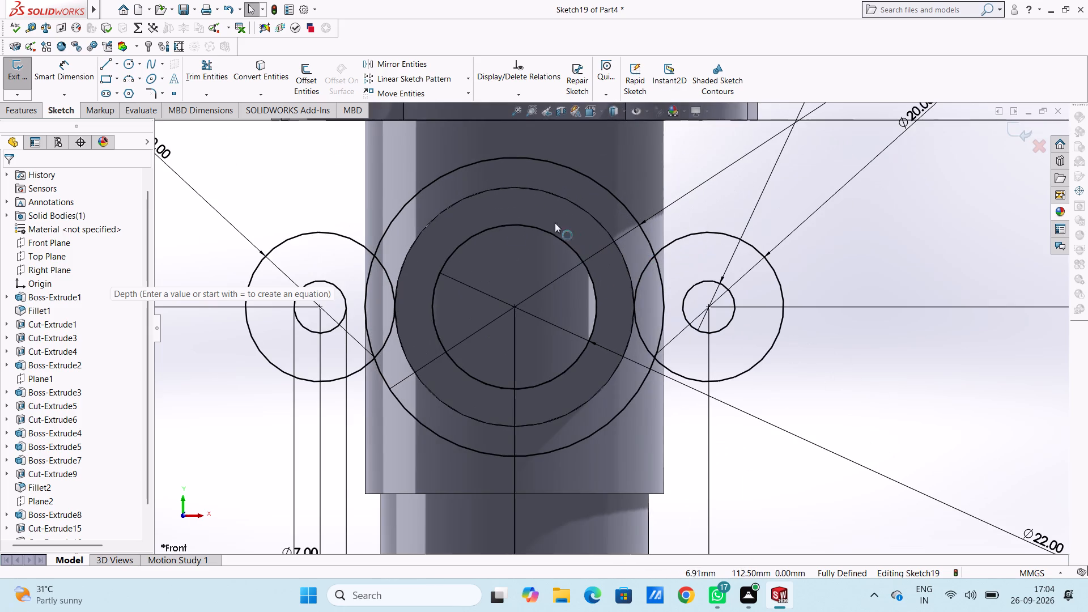
left_click(109, 63)
left_click(288, 237)
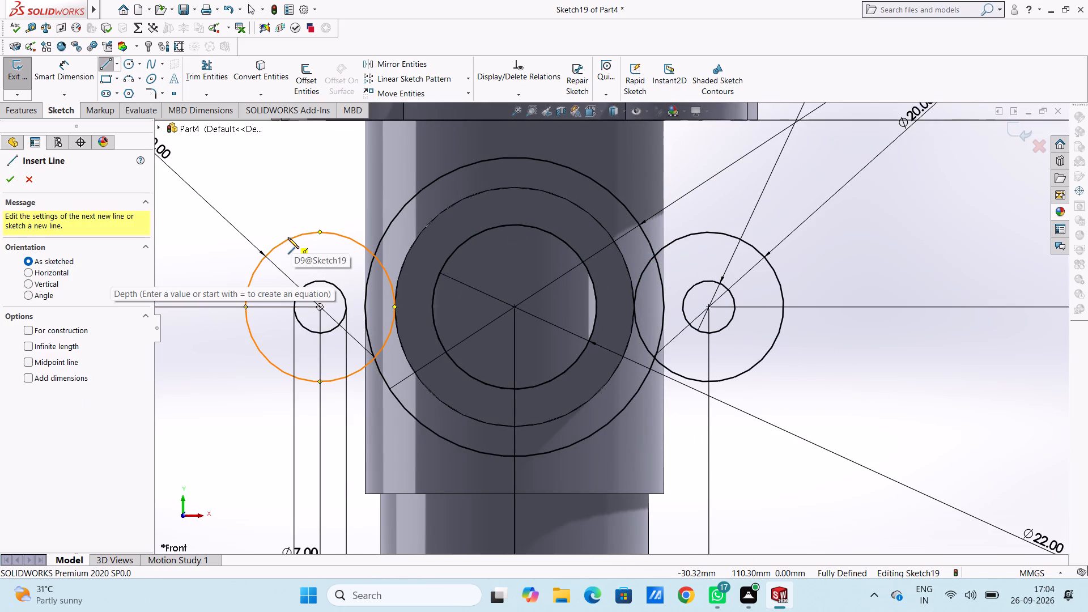
left_click(454, 170)
key("Escape")
key("Escape")
key("Escape")
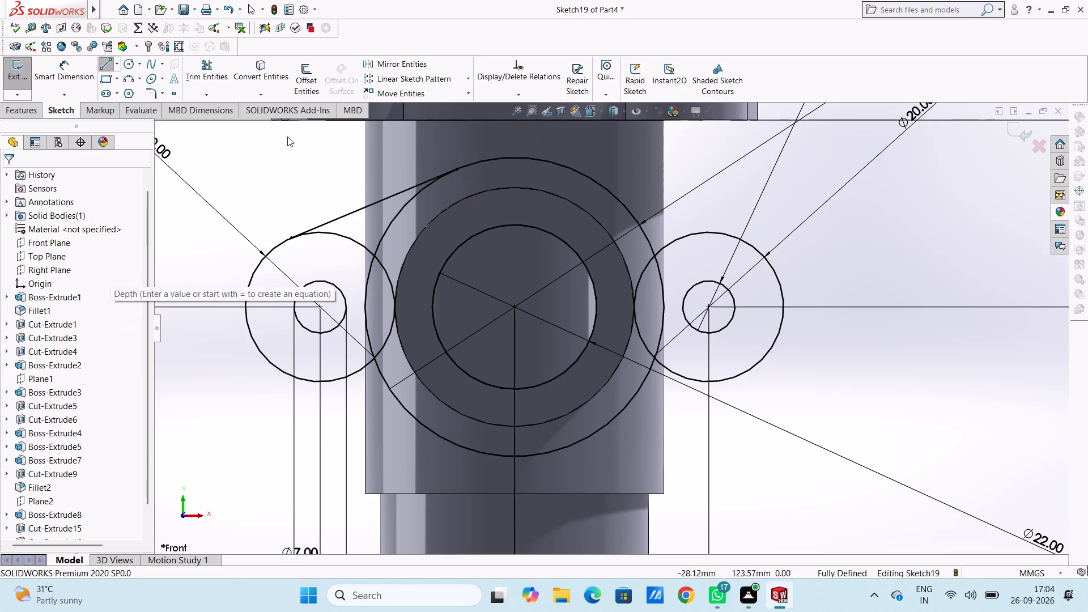
Sketch a line about 24 mm long joining the upper sides of the 40 mm circle and the right ear's outer circle.
left_click(108, 61)
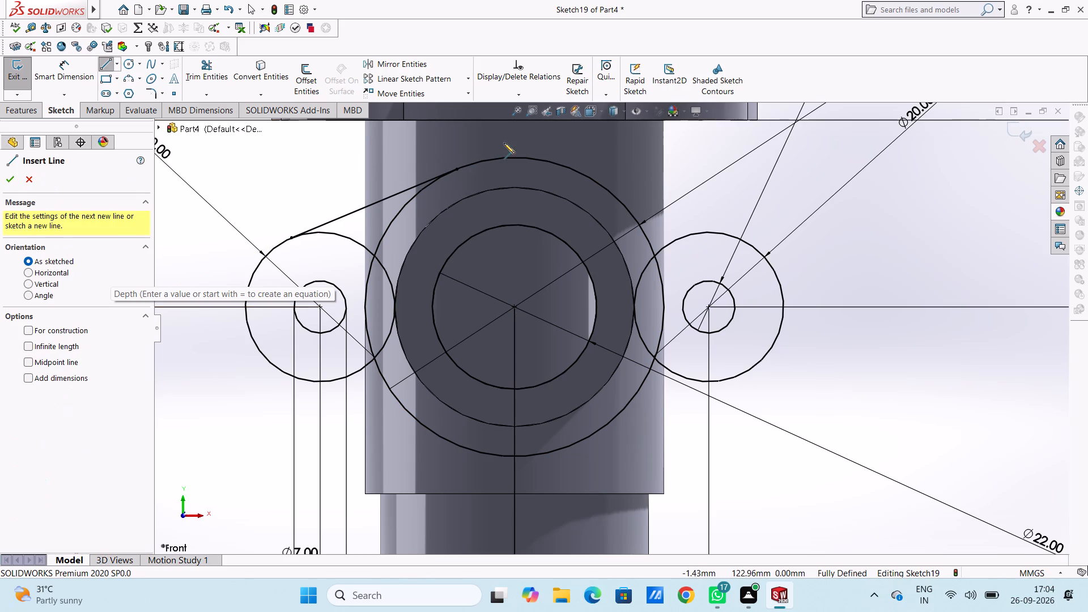
left_click(568, 167)
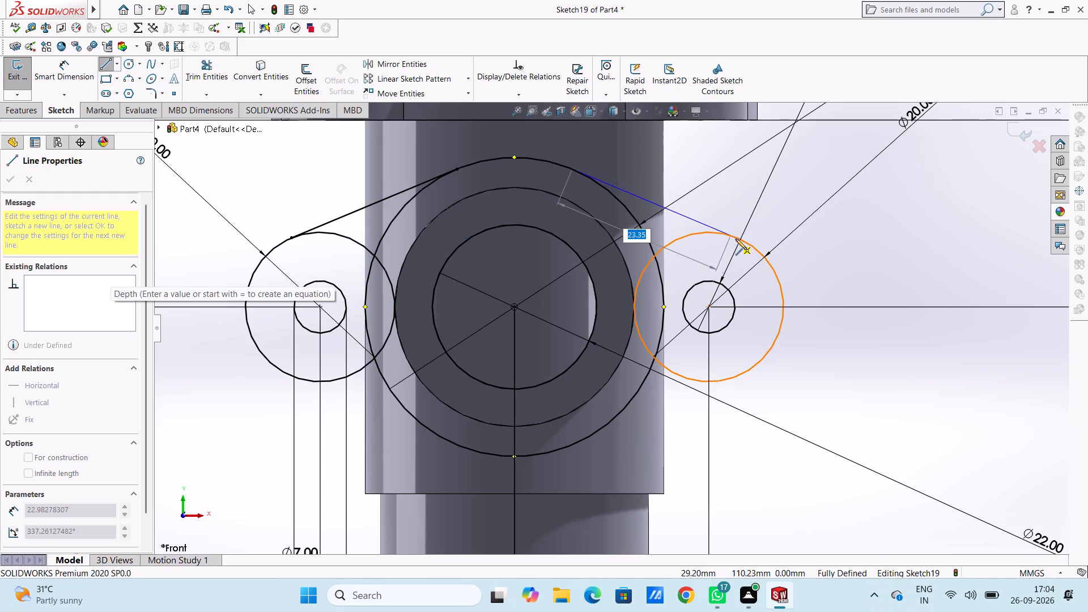
left_click(736, 236)
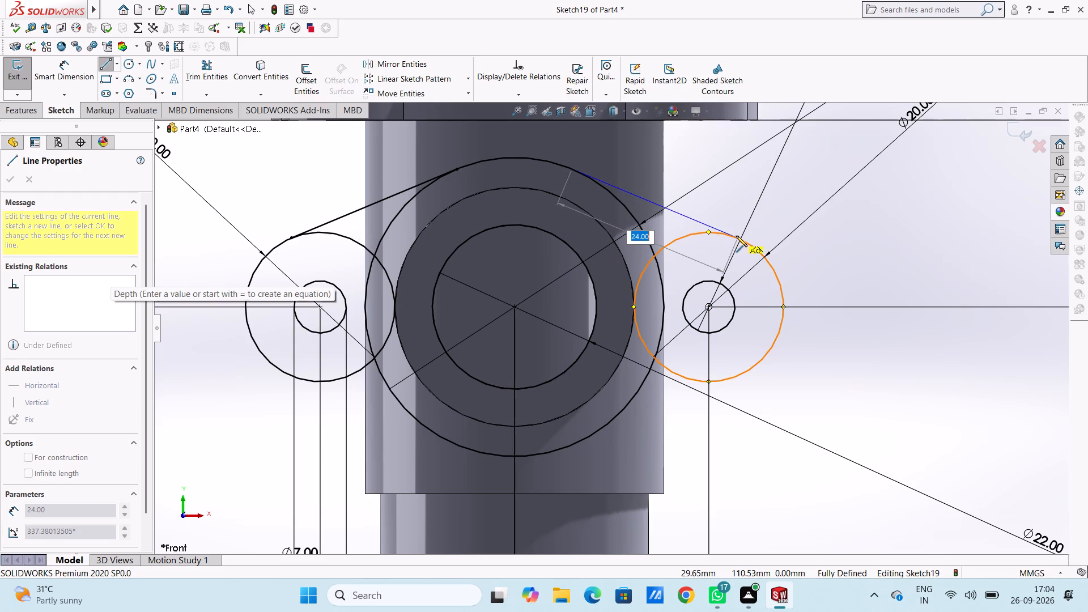
key("Escape")
key("Escape")
Sketch a line about 26.7 mm long joining the lower sides of the left ear's outer circle and the 40 mm circle.
scroll(550, 326, "up", 4)
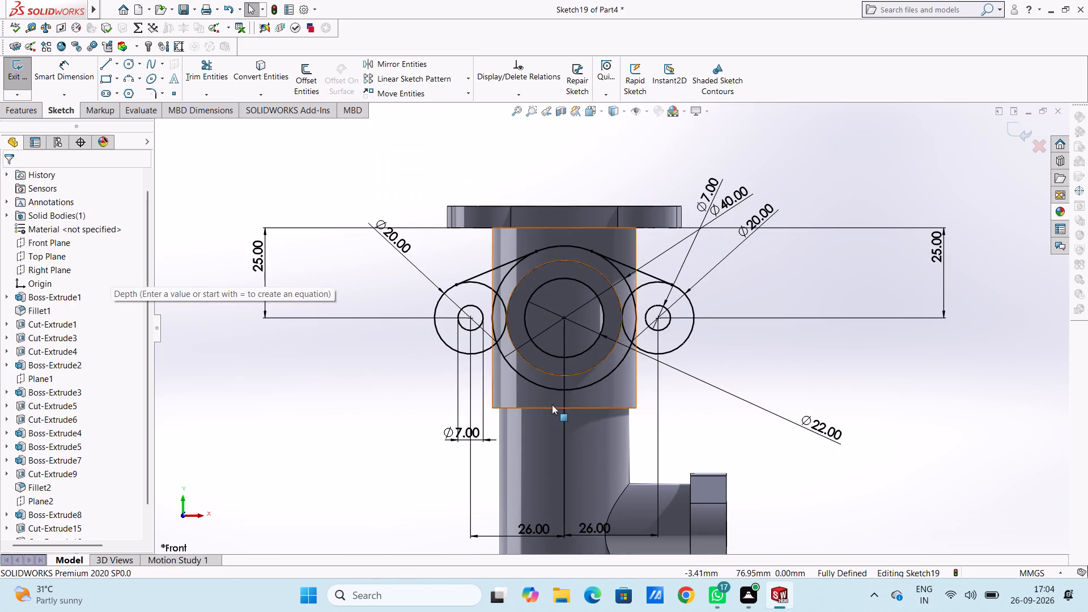
scroll(551, 403, "up", 4)
scroll(583, 348, "down", 5)
scroll(641, 357, "down", 2)
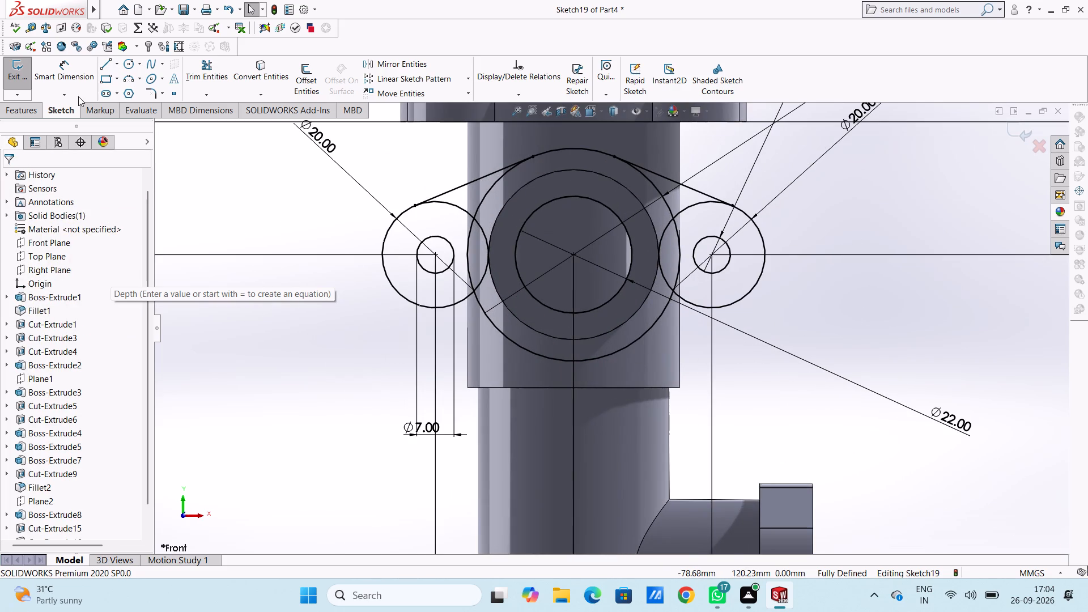
left_click(108, 62)
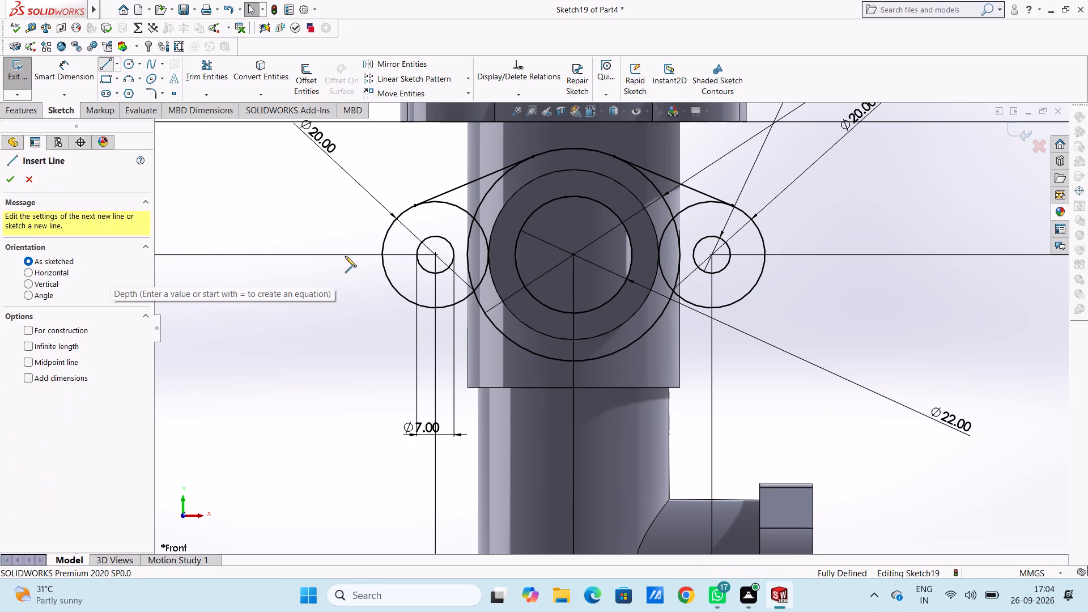
left_click(413, 303)
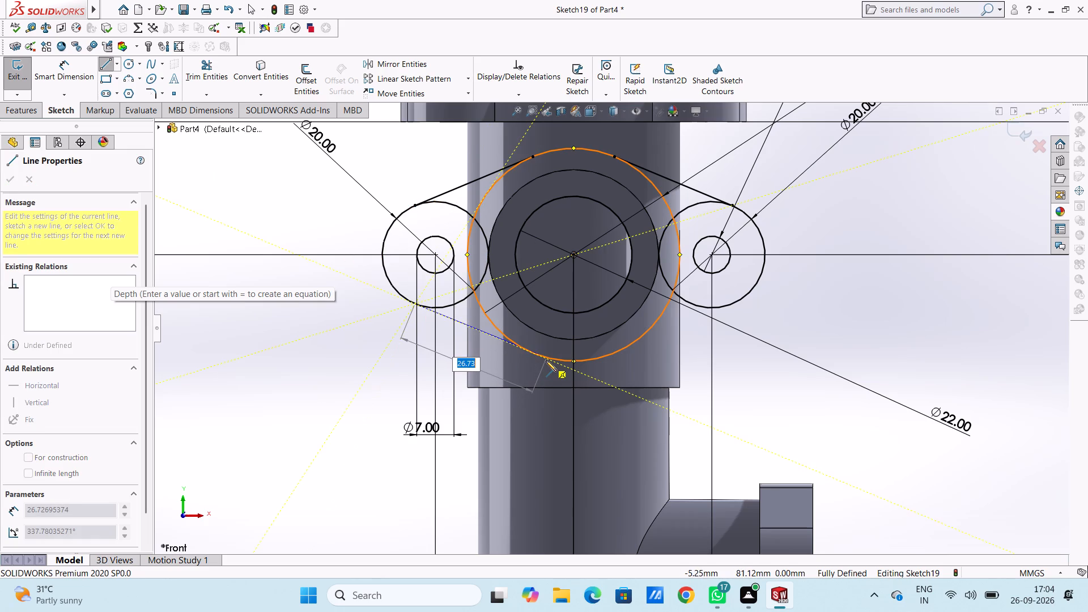
left_click(546, 359)
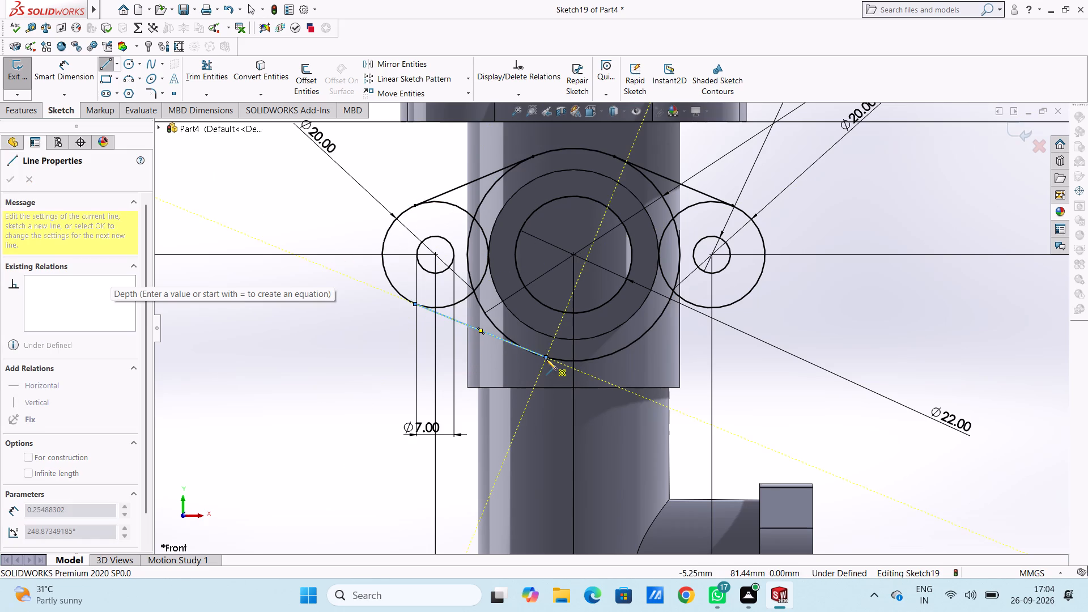
key("Escape")
key("Escape")
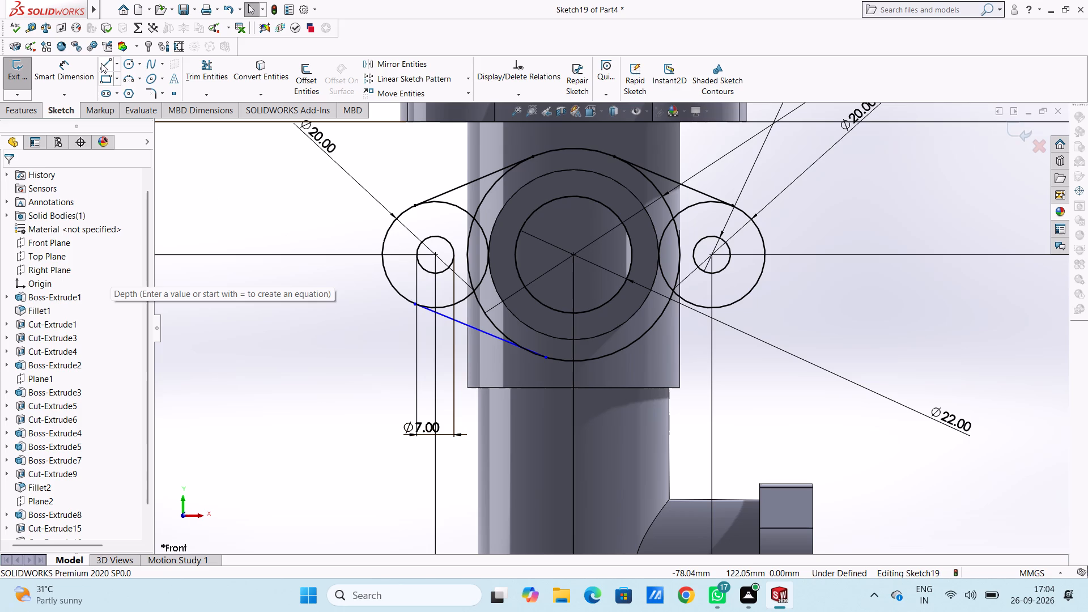
Sketch a line about 25.2 mm long joining the lower sides of the 40 mm circle and the right ear's outer circle.
left_click(101, 61)
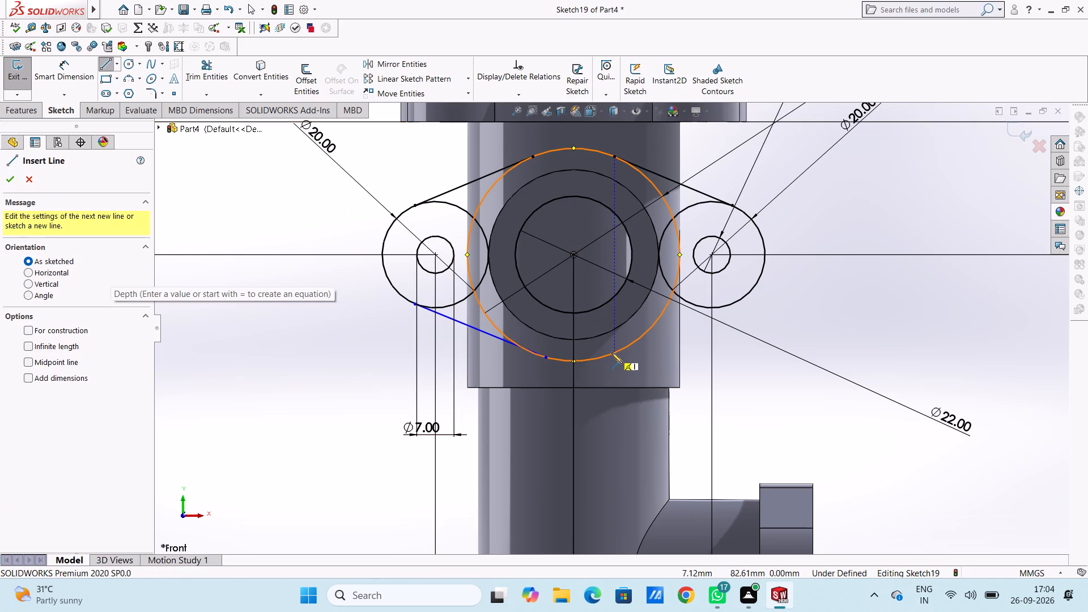
left_click(613, 352)
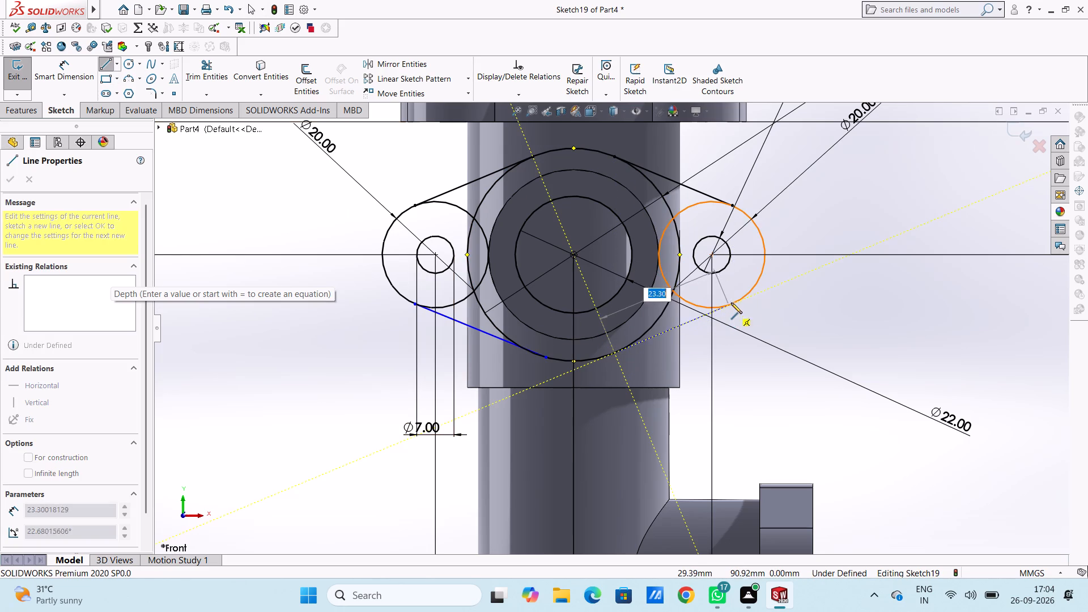
left_click(737, 300)
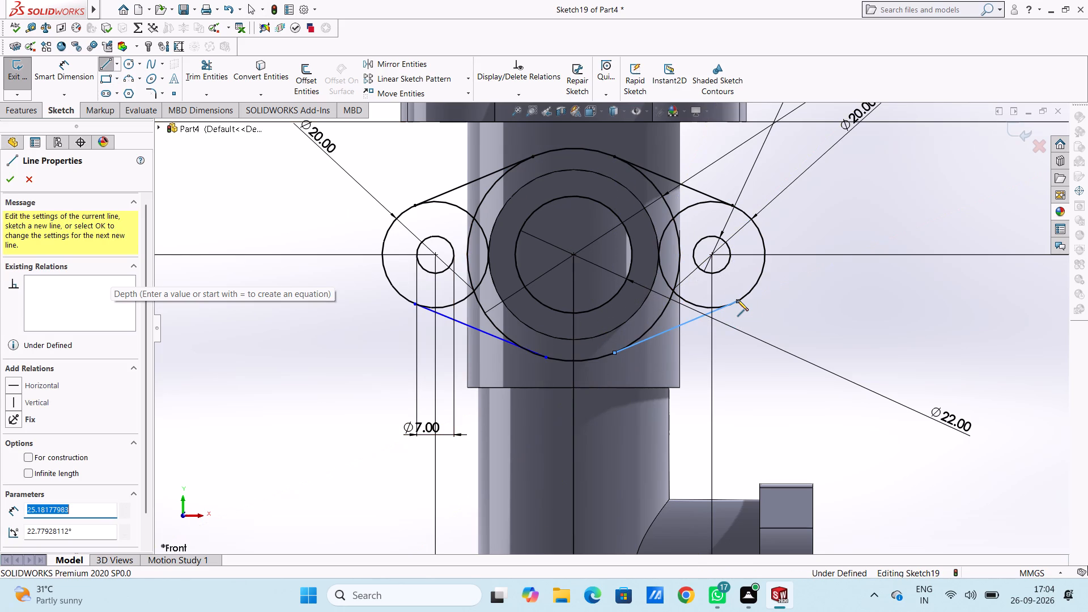
key("Escape")
key("Escape")
key("Escape")
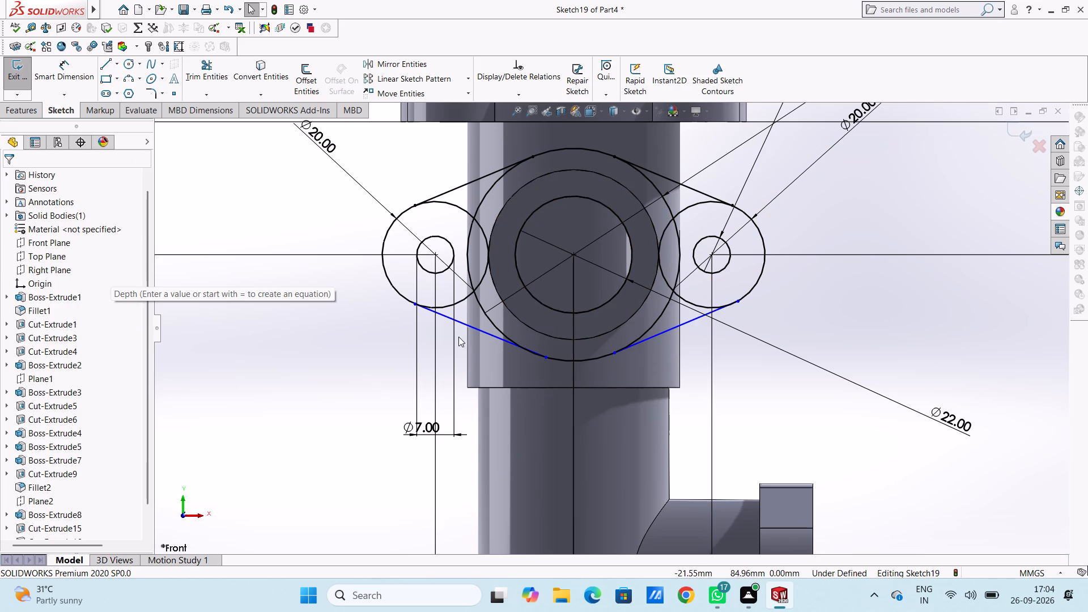
Make the lower-left connecting line tangent to the 40 mm circle.
left_click(471, 326)
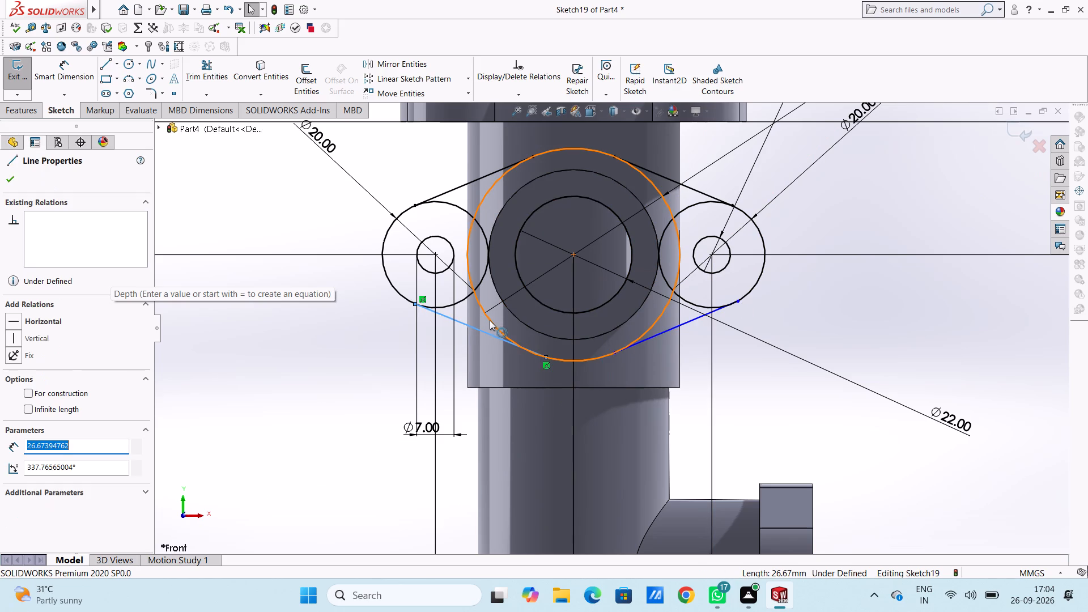
left_click(490, 320, "ctrl")
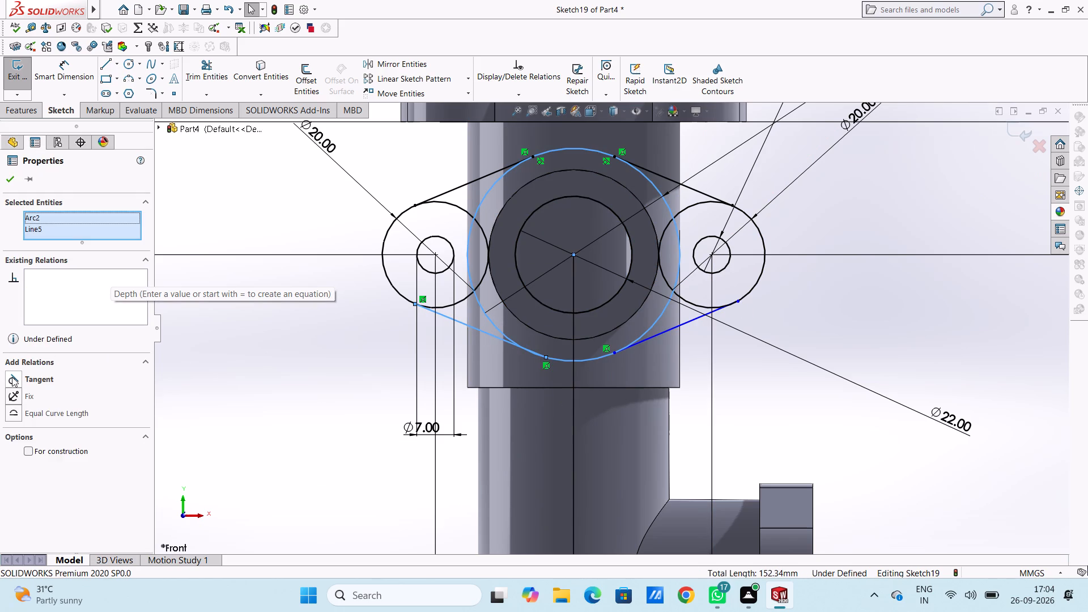
left_click(12, 377)
left_click(308, 385)
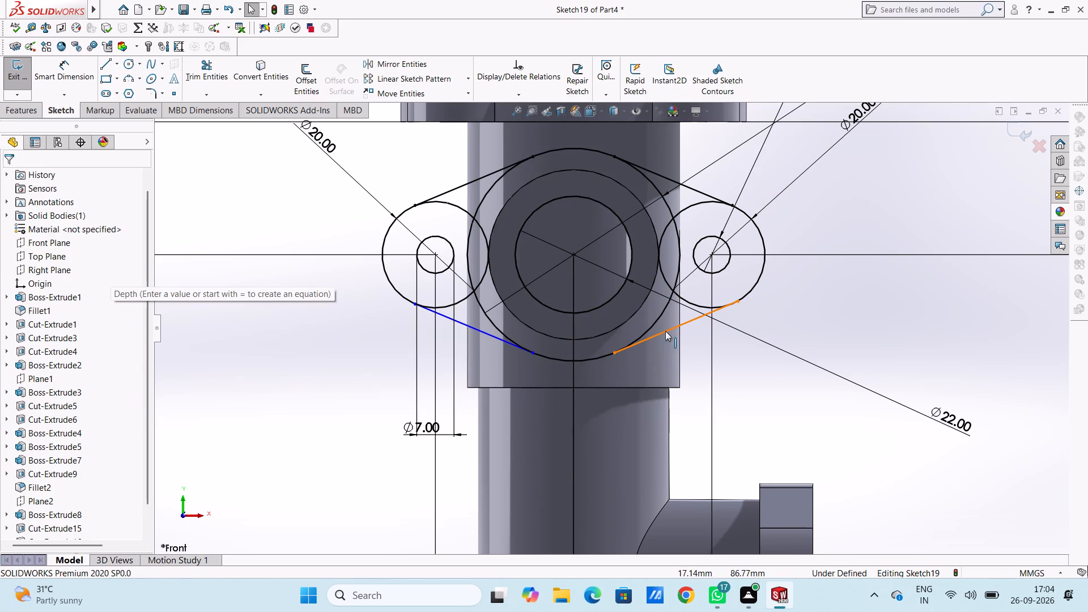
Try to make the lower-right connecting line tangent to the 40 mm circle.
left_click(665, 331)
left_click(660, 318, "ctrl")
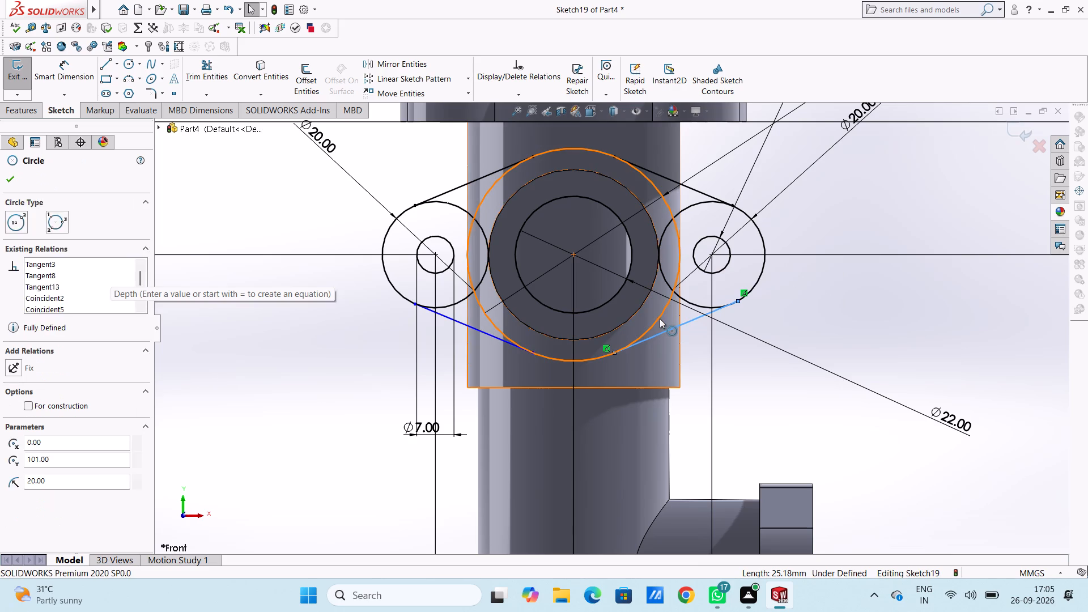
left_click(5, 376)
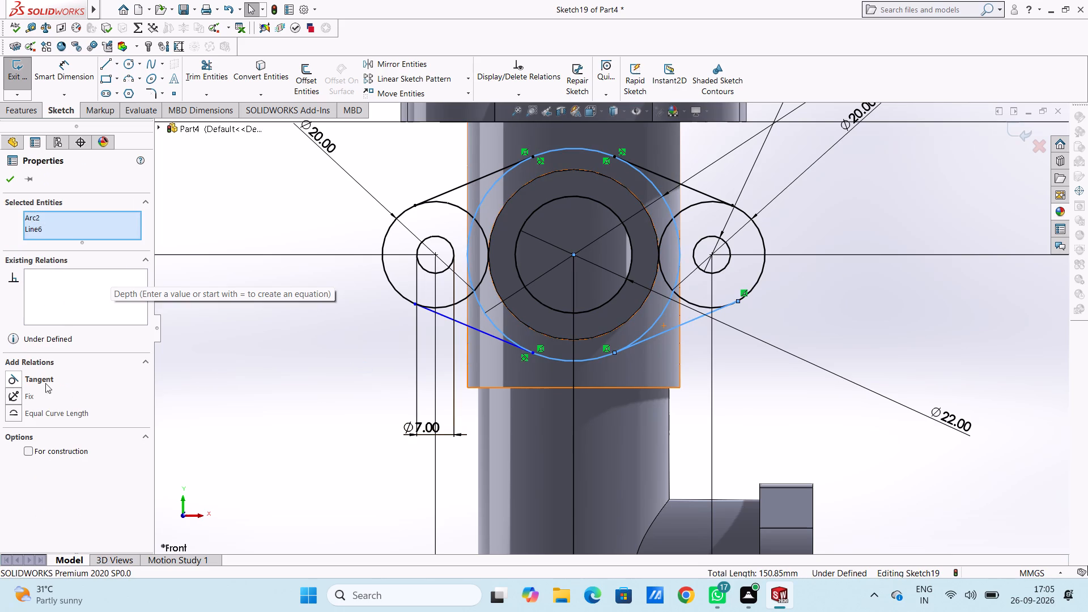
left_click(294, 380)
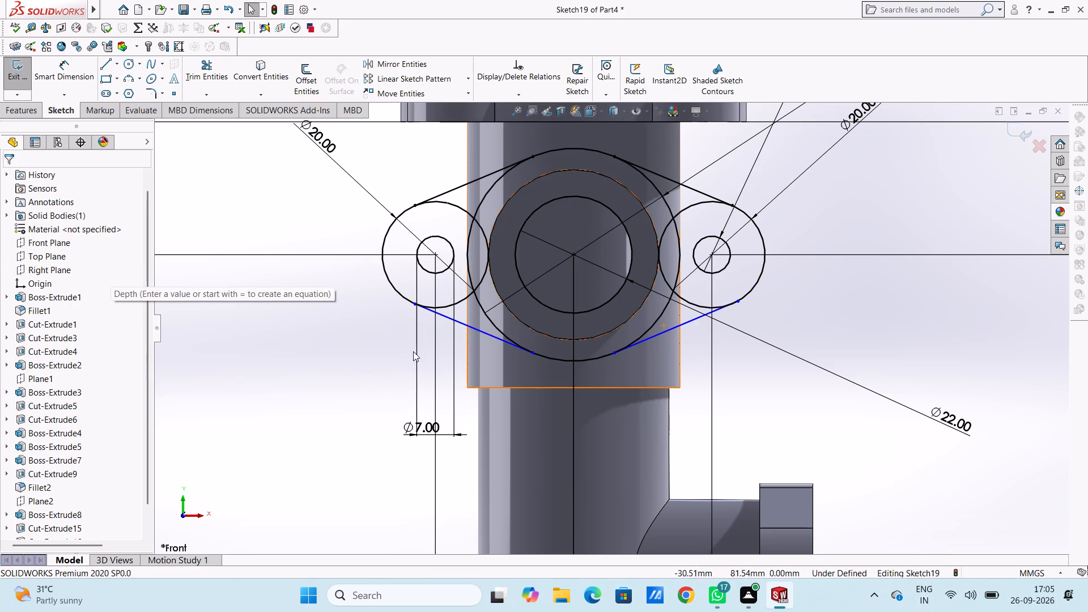
Make the lower-left connecting line tangent to the left ear's 20 mm outer circle.
left_click(451, 318)
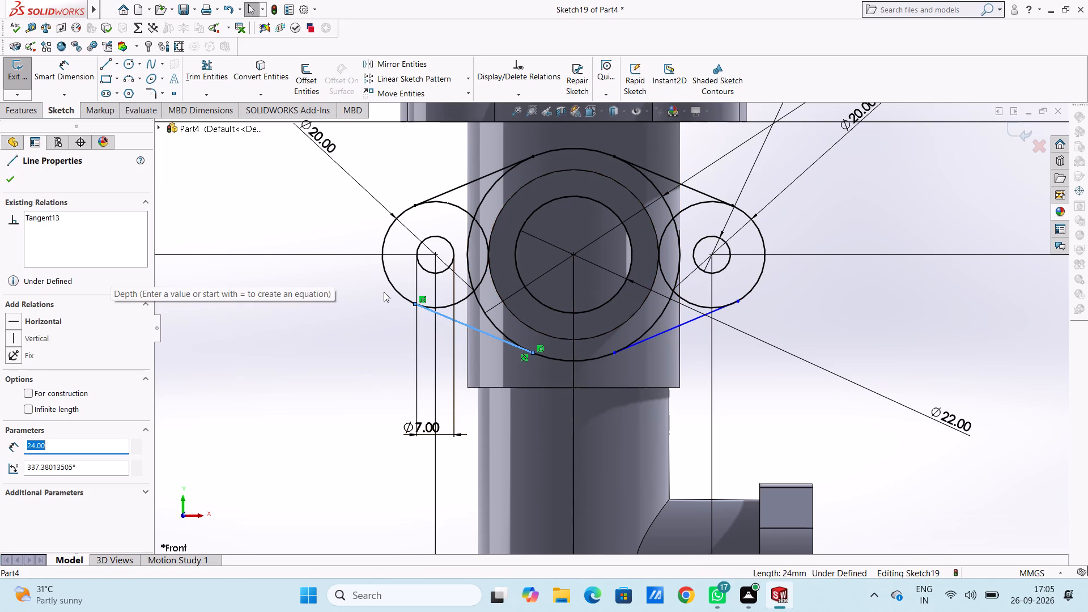
left_click(388, 280, "ctrl")
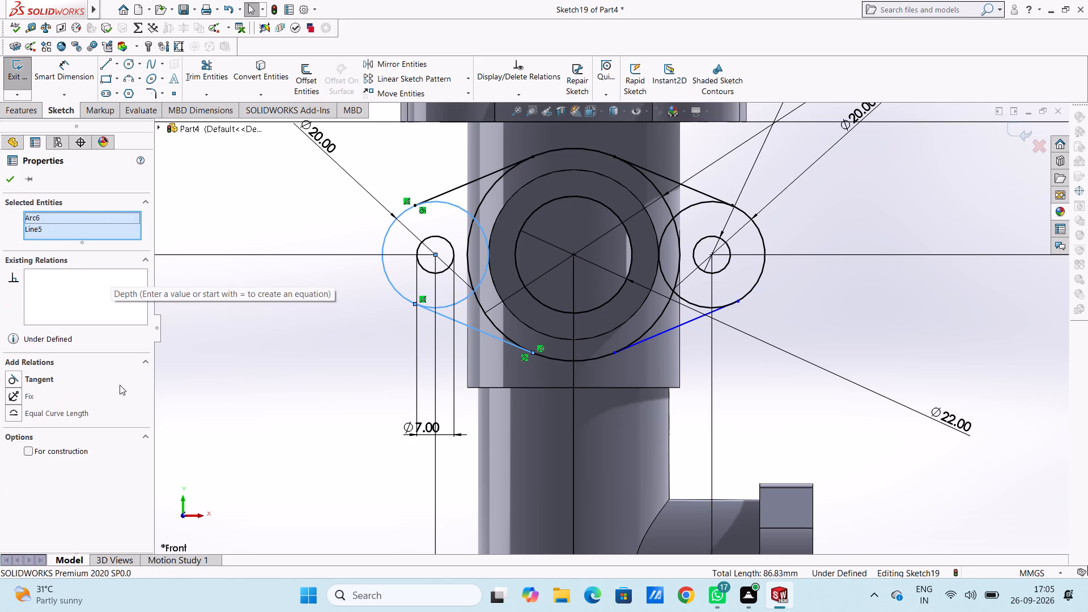
left_click(14, 380)
left_click(334, 377)
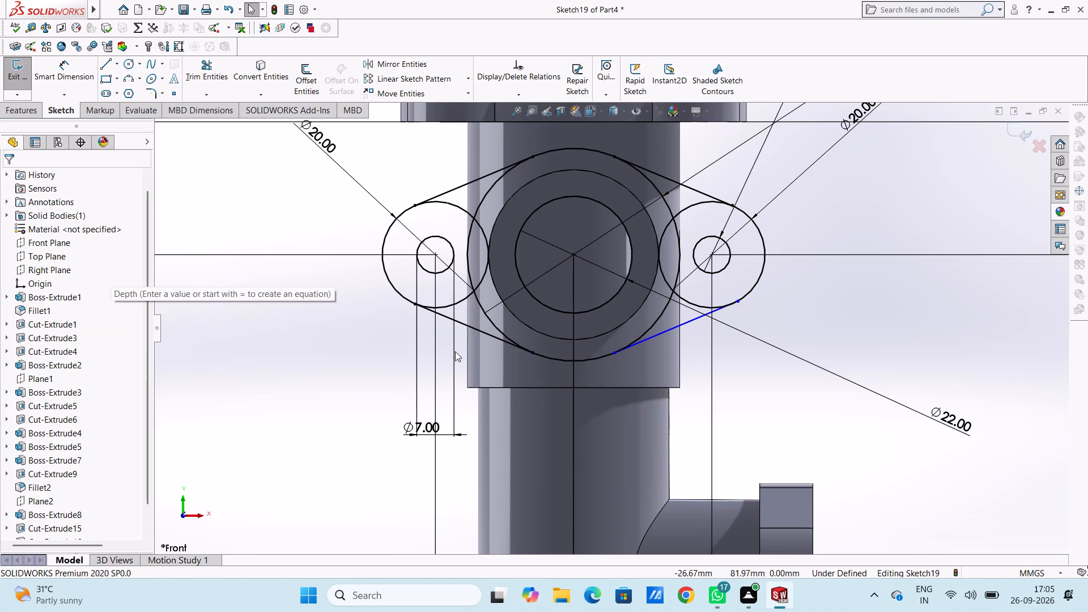
Make the lower-right connecting line tangent to the right ear's 20 mm outer circle and to the 40 mm circle.
left_click(694, 320)
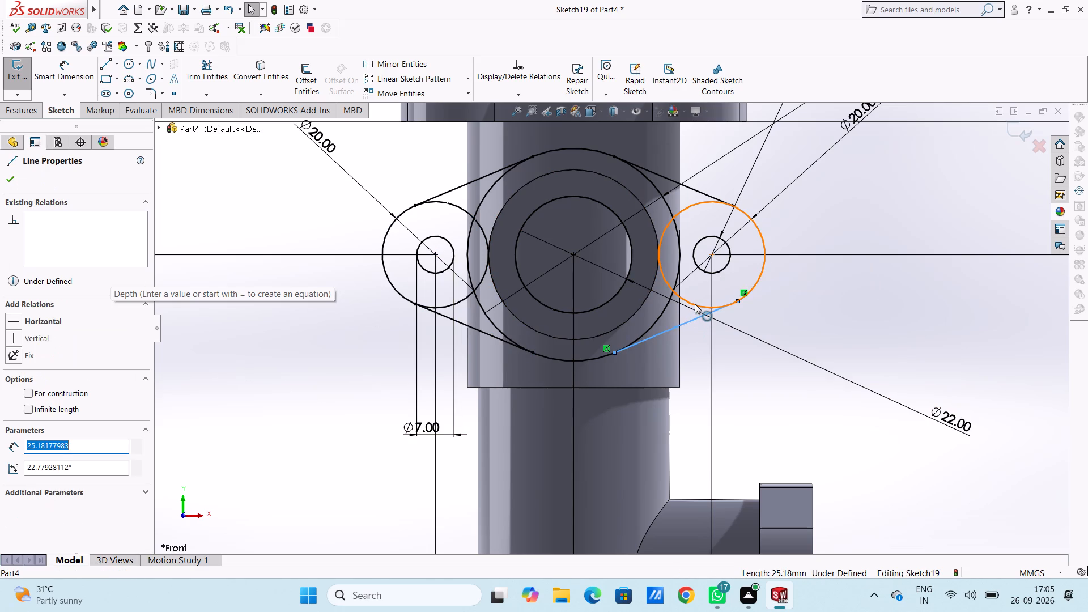
left_click(695, 304, "ctrl")
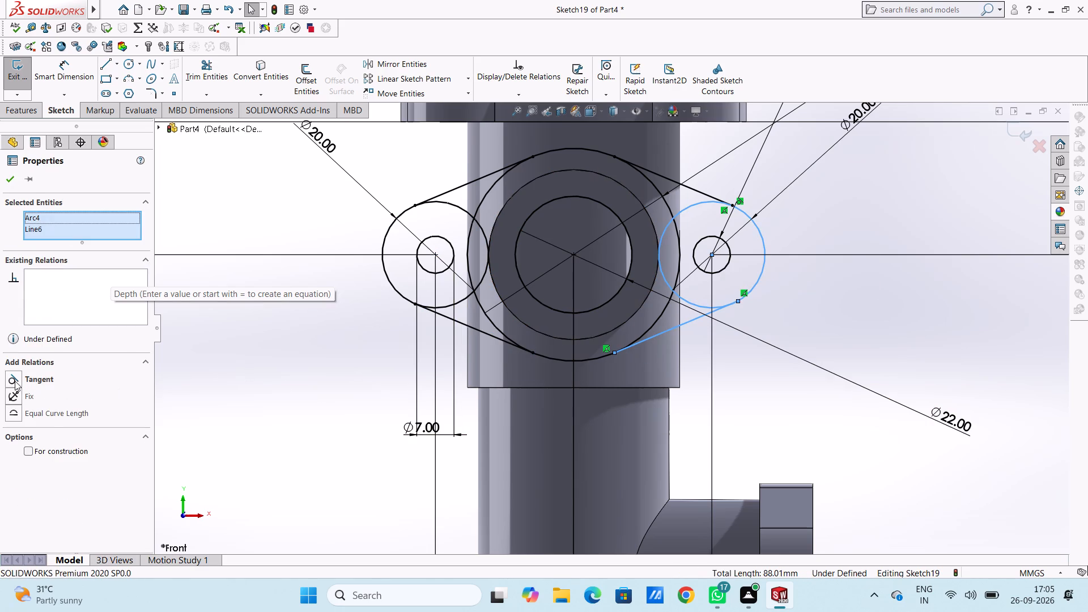
left_click(15, 381)
left_click(208, 373)
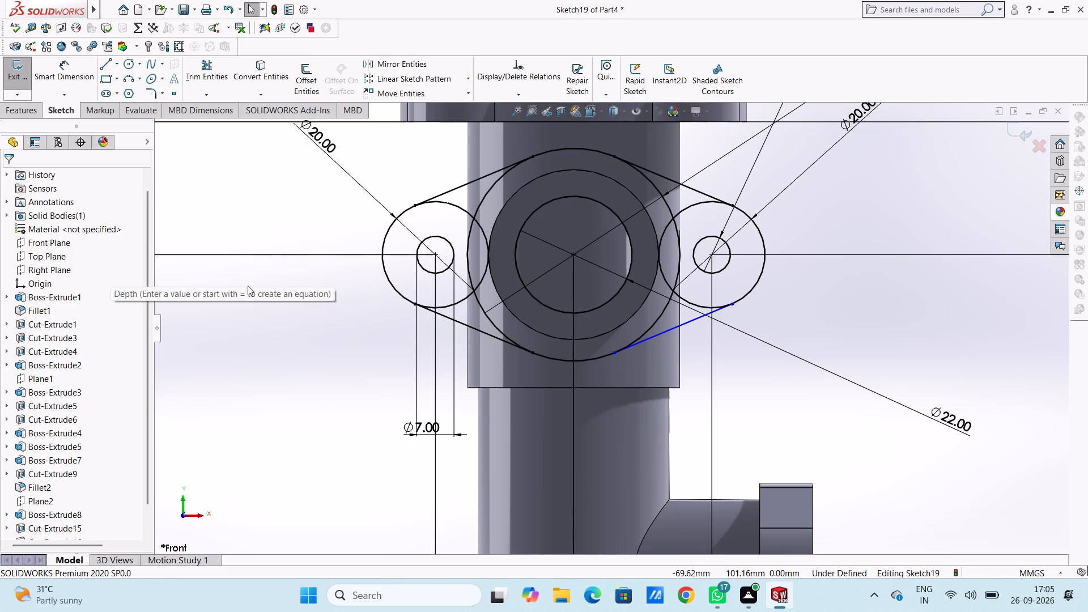
left_click(662, 335)
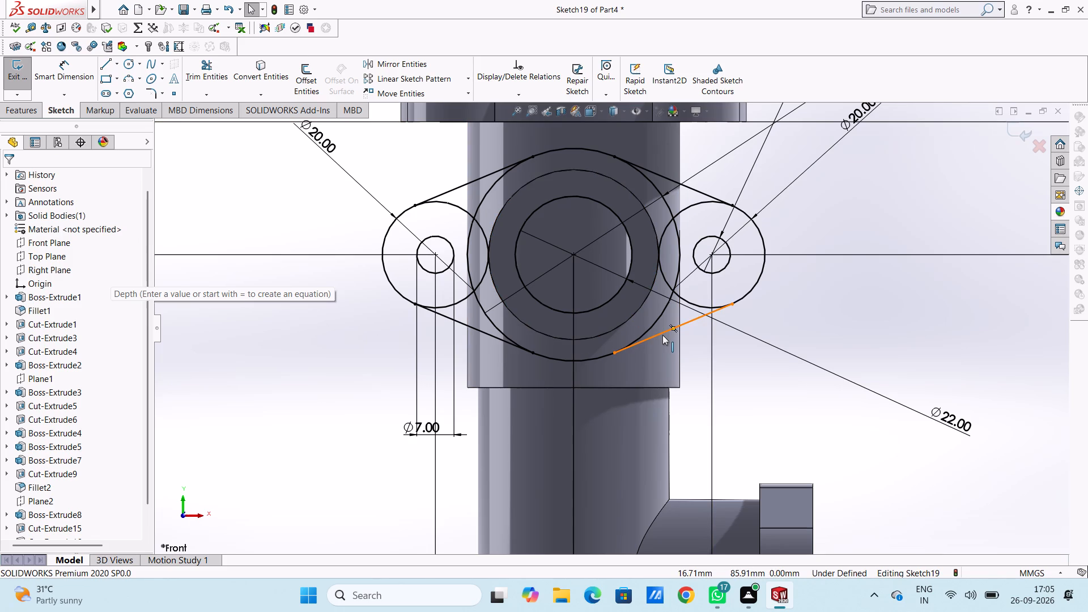
left_click(653, 325, "ctrl")
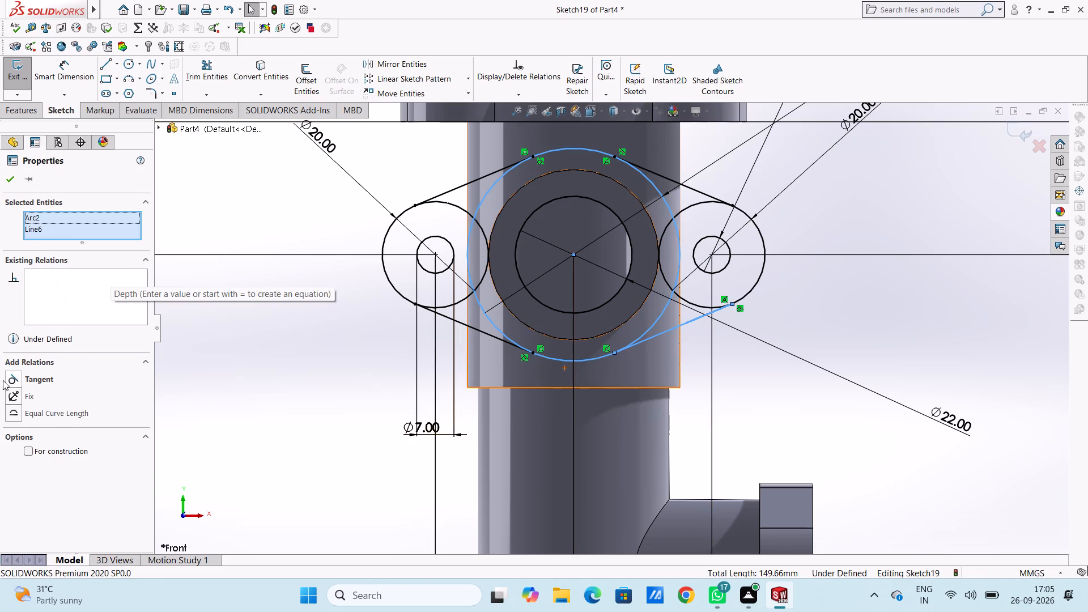
left_click(18, 375)
left_click(194, 382)
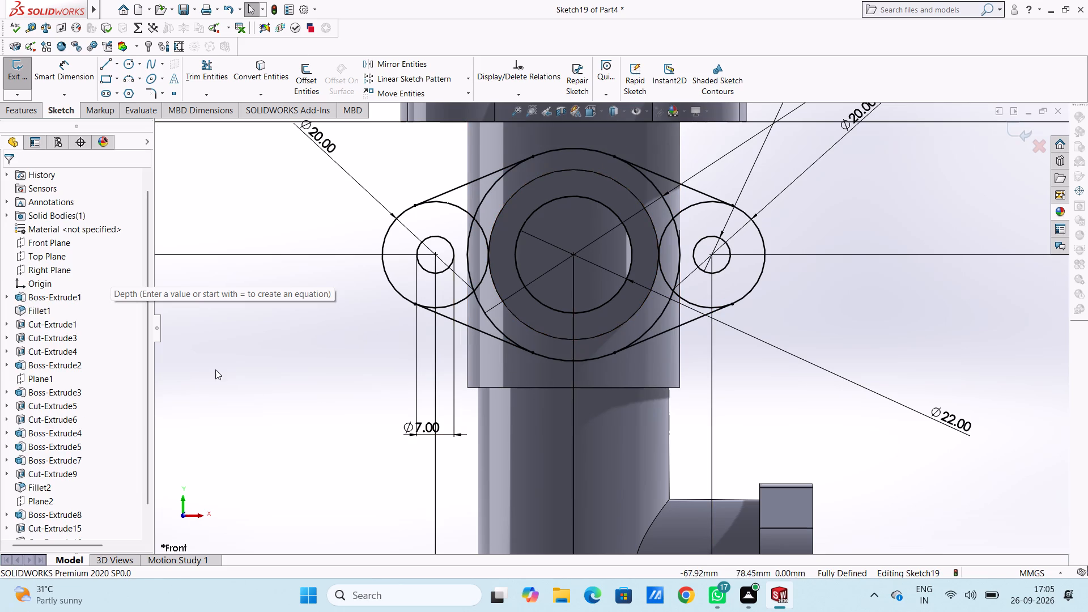
Trim the overlapping inner arcs of the left ear's outer circle and the 40 mm circle between the left tangent lines.
left_click(208, 66)
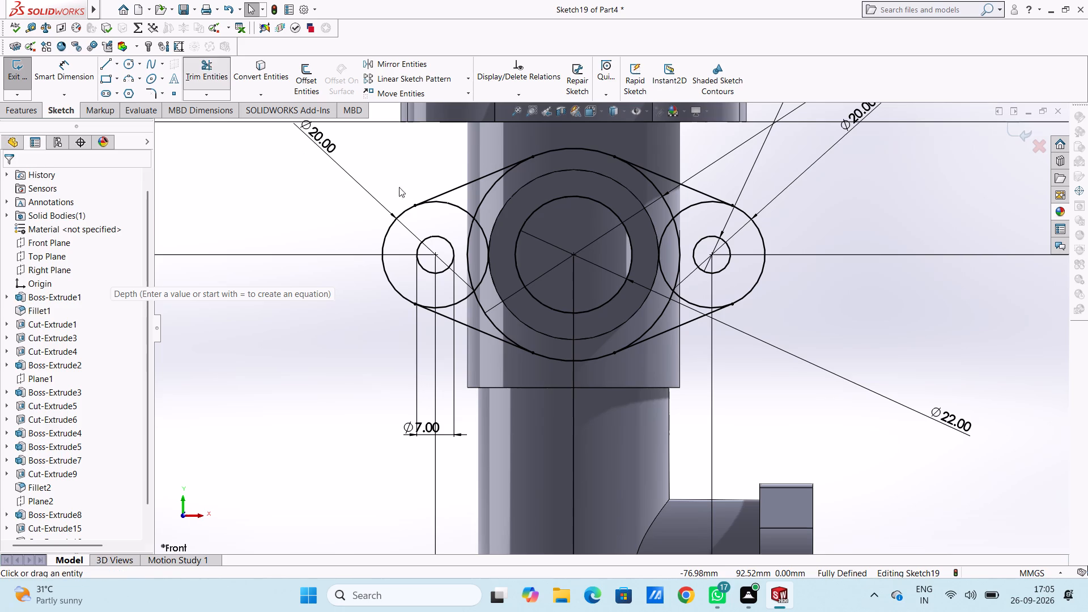
left_click(449, 207)
left_click(450, 206)
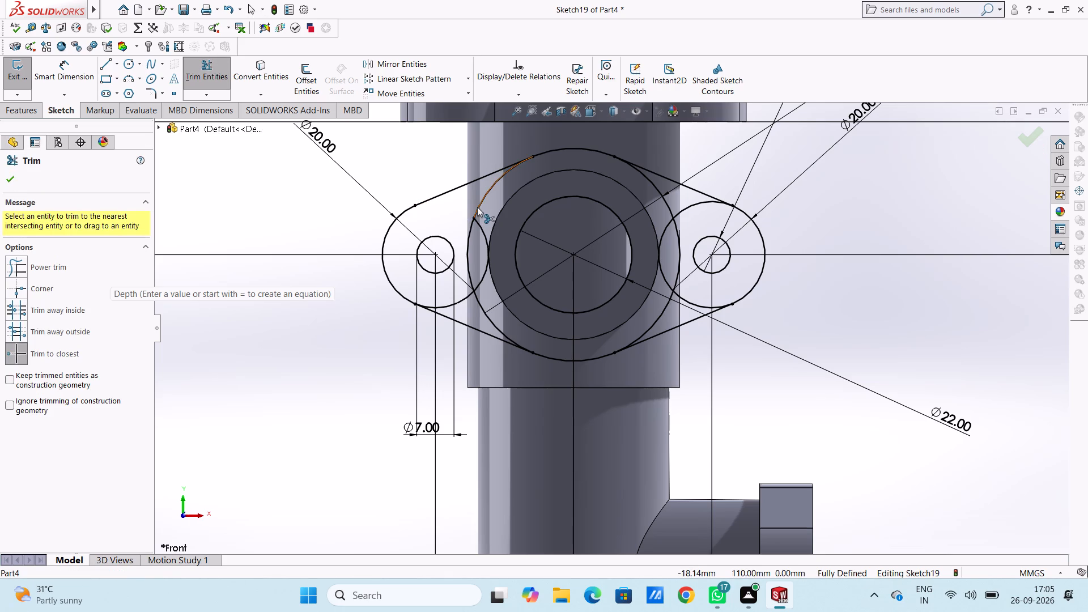
left_click(477, 207)
left_click(473, 224)
left_click(477, 224)
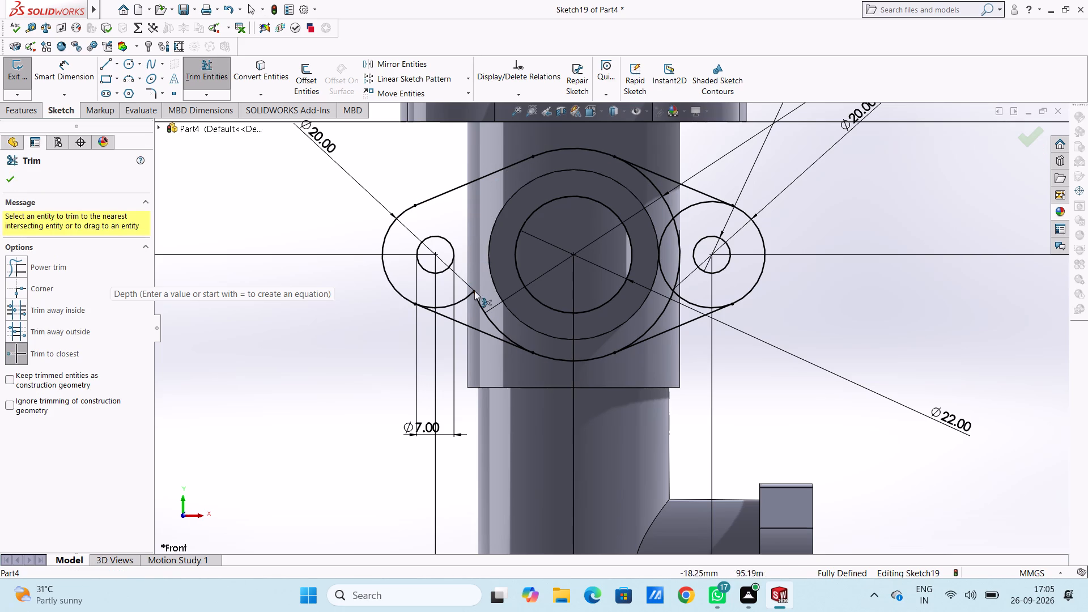
left_click(473, 295)
left_click(466, 295)
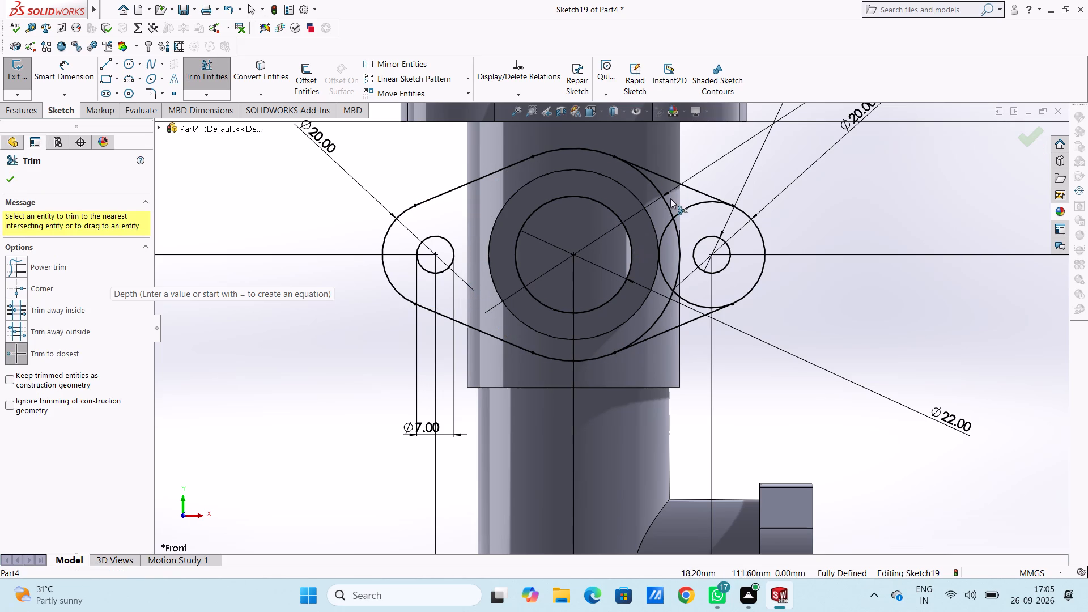
Trim the overlapping inner arcs of the right ear's outer circle and the 40 mm circle between the right tangent lines.
left_click(668, 206)
left_click(662, 237)
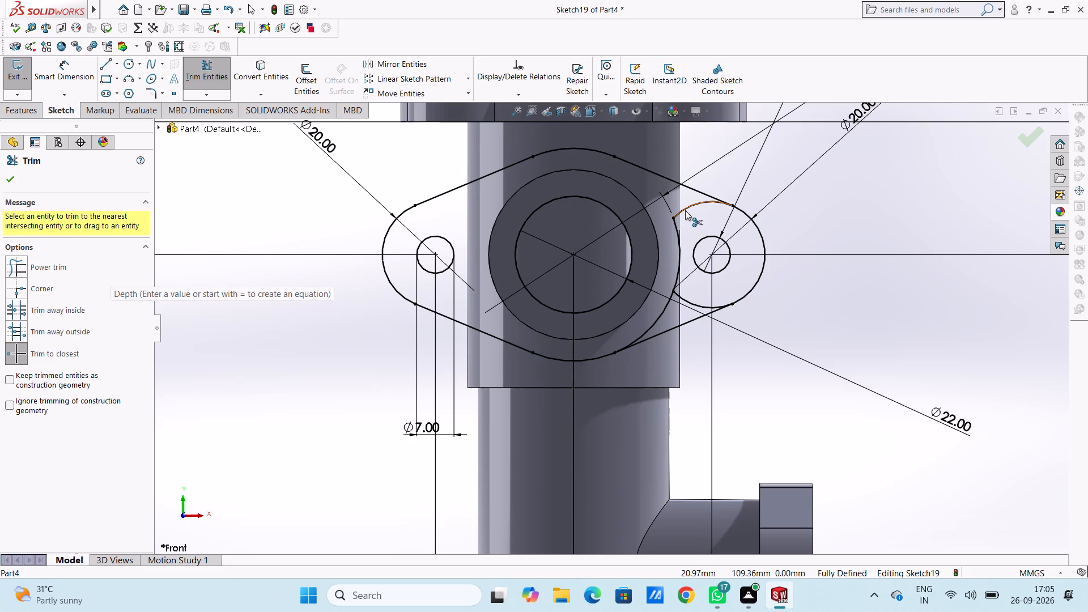
left_click(685, 210)
left_click(677, 228)
left_click_drag(676, 282, 675, 292)
left_click(675, 292)
left_click(678, 292)
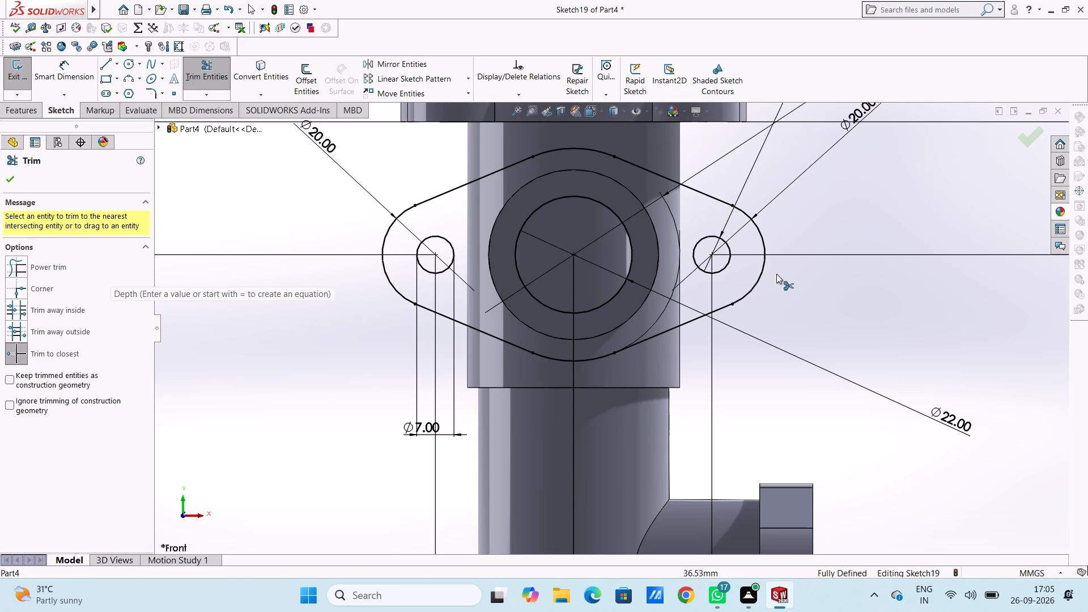
key("Escape")
key("Escape")
key("Escape")
scroll(815, 274, "up", 1)
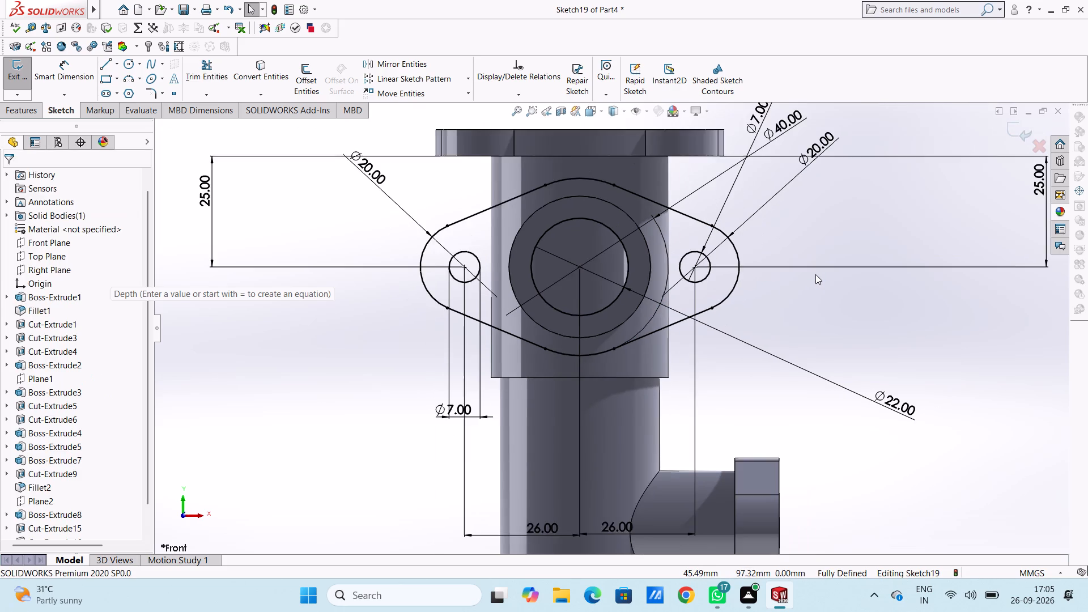
Extrude the two-eared front flange sketch 10 mm blind, merged with the front branch.
scroll(815, 274, "up", 1)
middle_click_drag(780, 239, 733, 298)
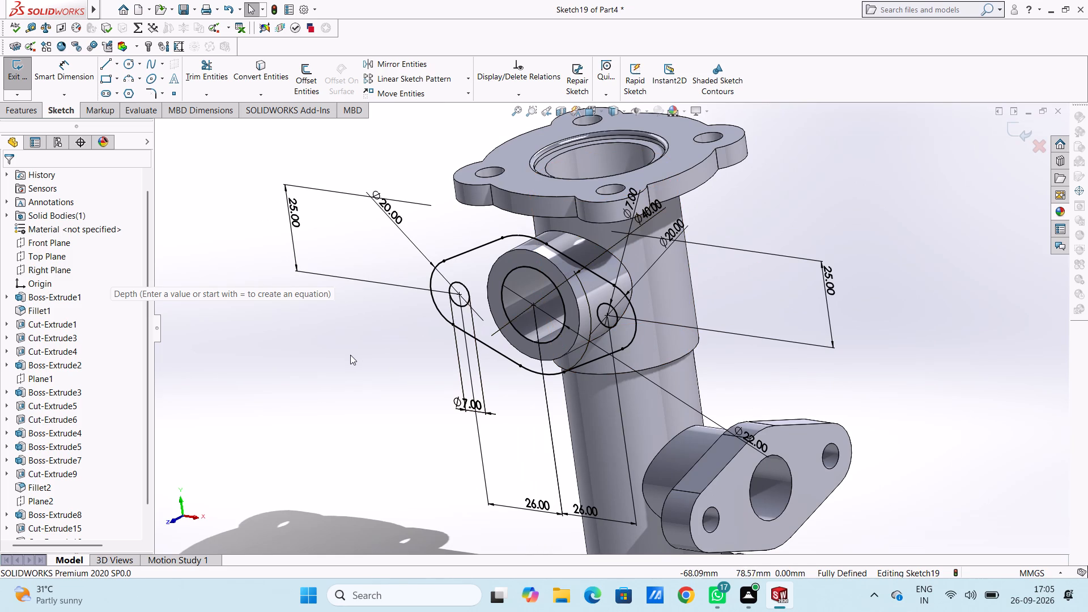
left_click(14, 109)
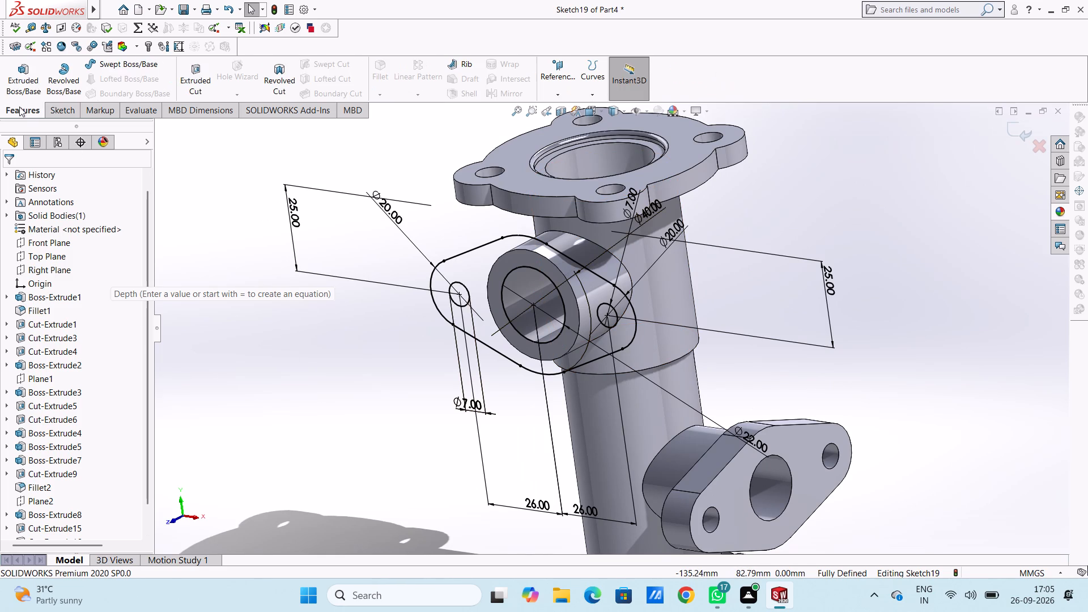
left_click(8, 83)
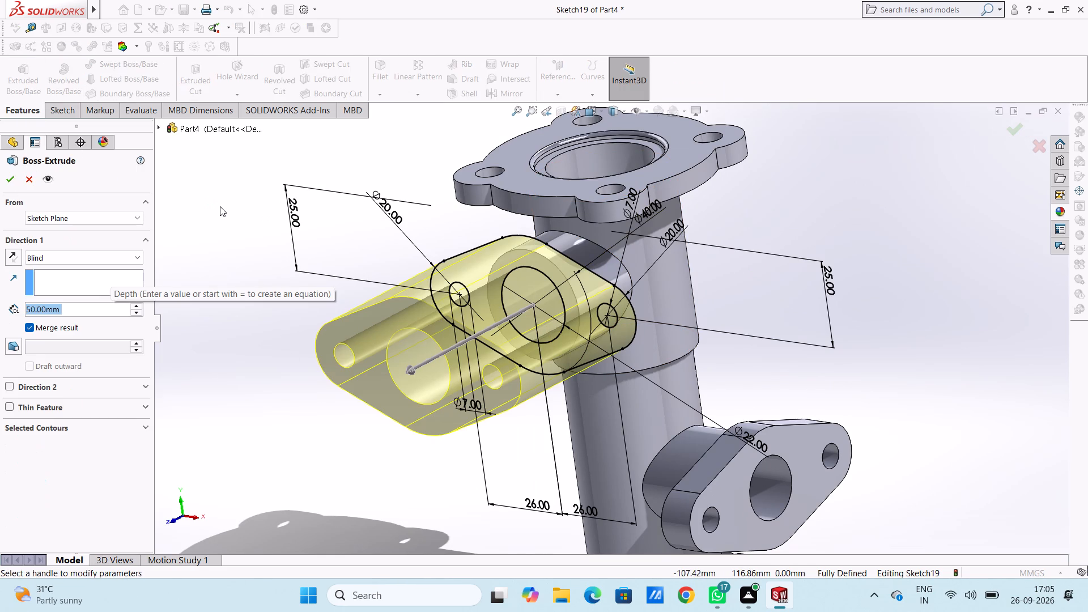
type("10")
key("Return")
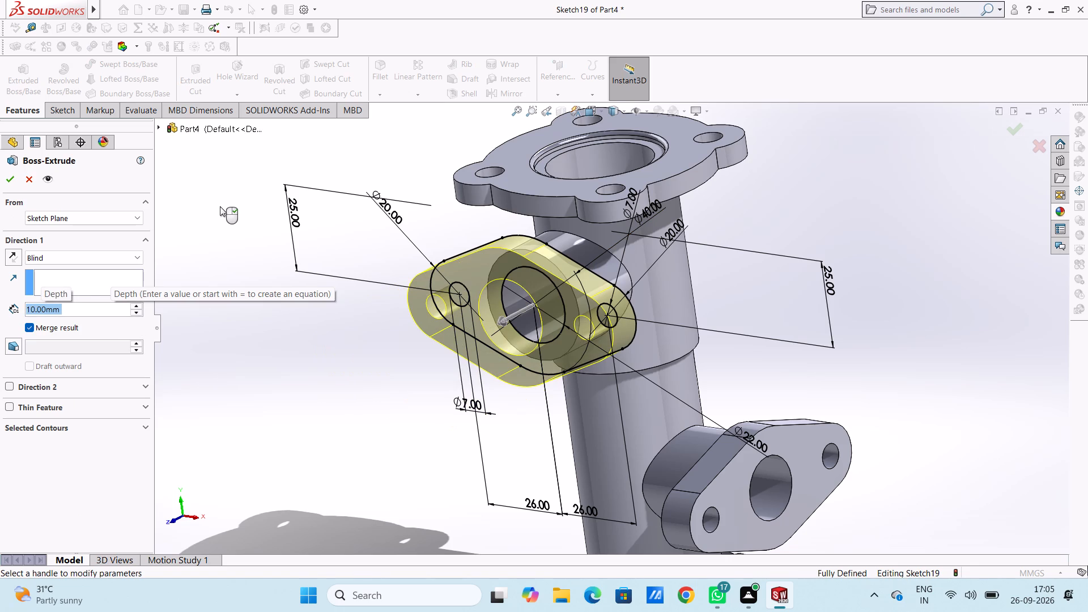
left_click(15, 180)
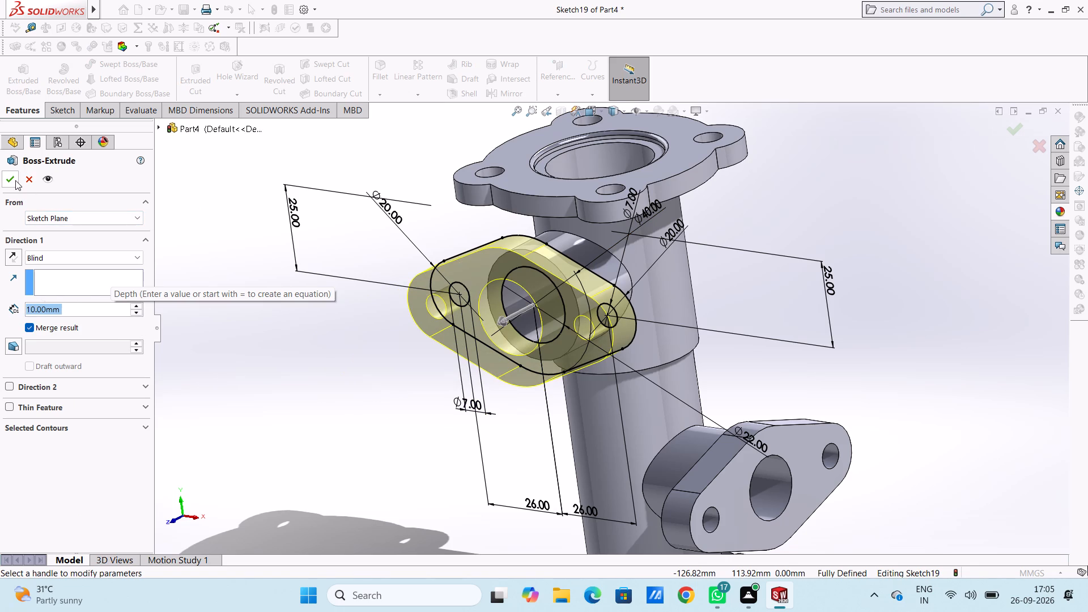
left_click(203, 213)
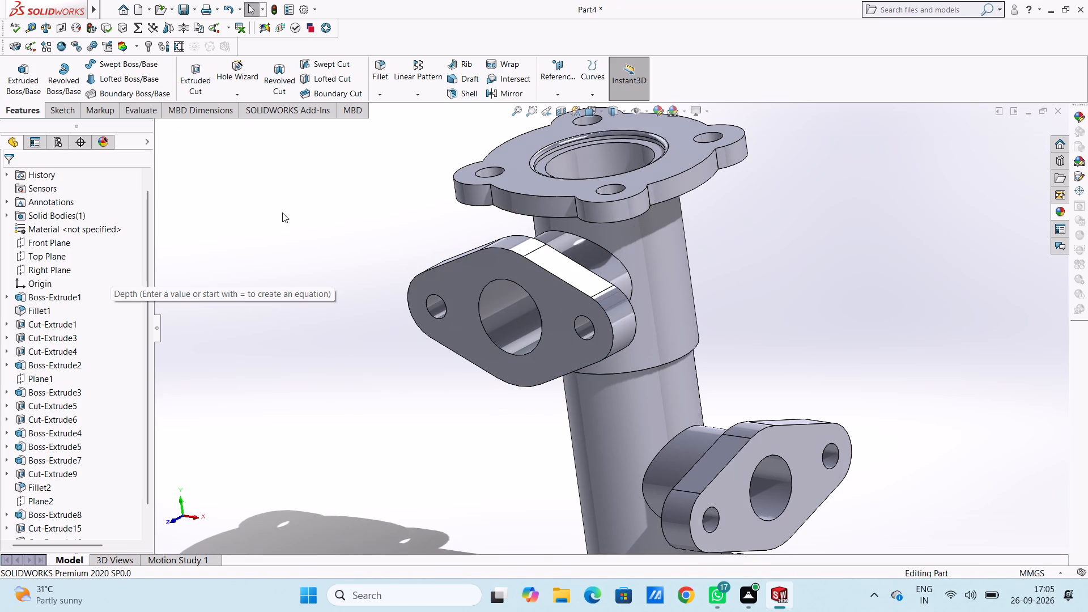
Examine the whole part, checking the new front branch flange against the side branch and the top and base flanges.
middle_click_drag(282, 212, 320, 206)
scroll(318, 205, "up", 3)
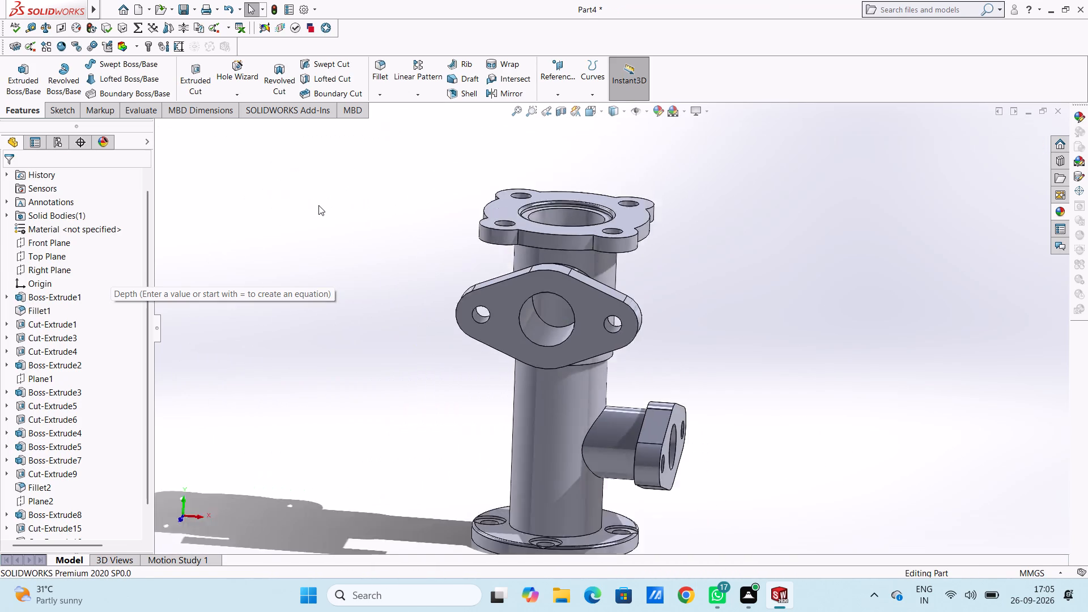
scroll(318, 205, "up", 2)
middle_click_drag(362, 254, 343, 249)
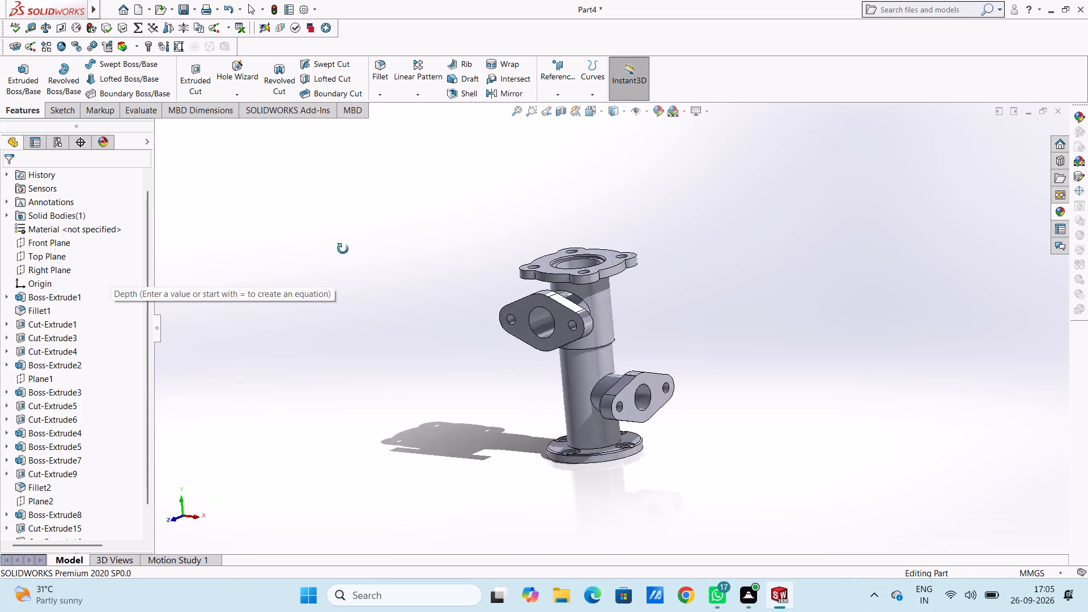
middle_click_drag(343, 249, 348, 206)
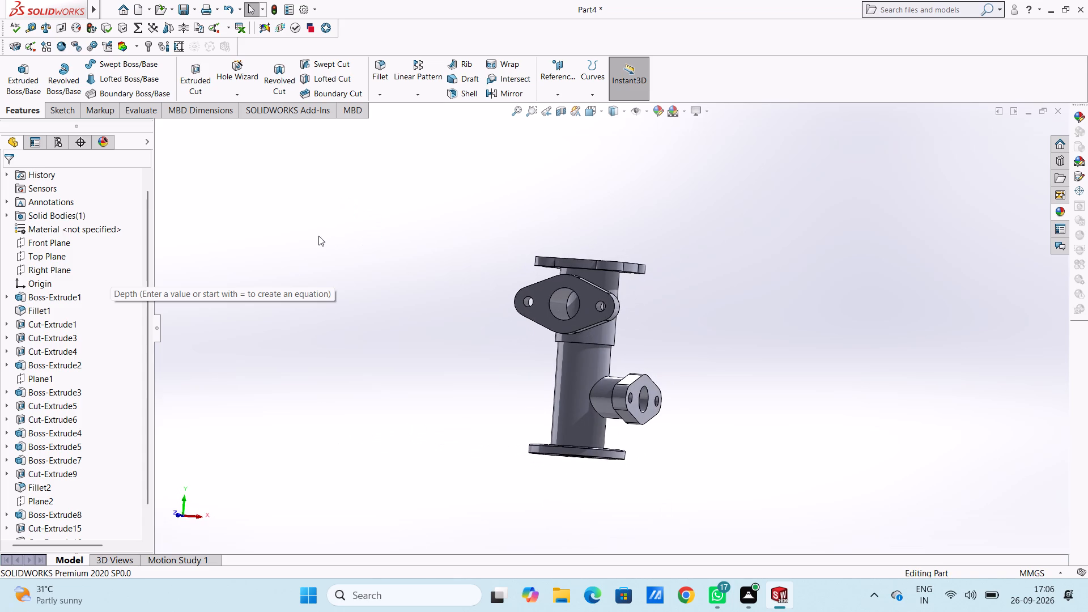
key("ctrl+7")
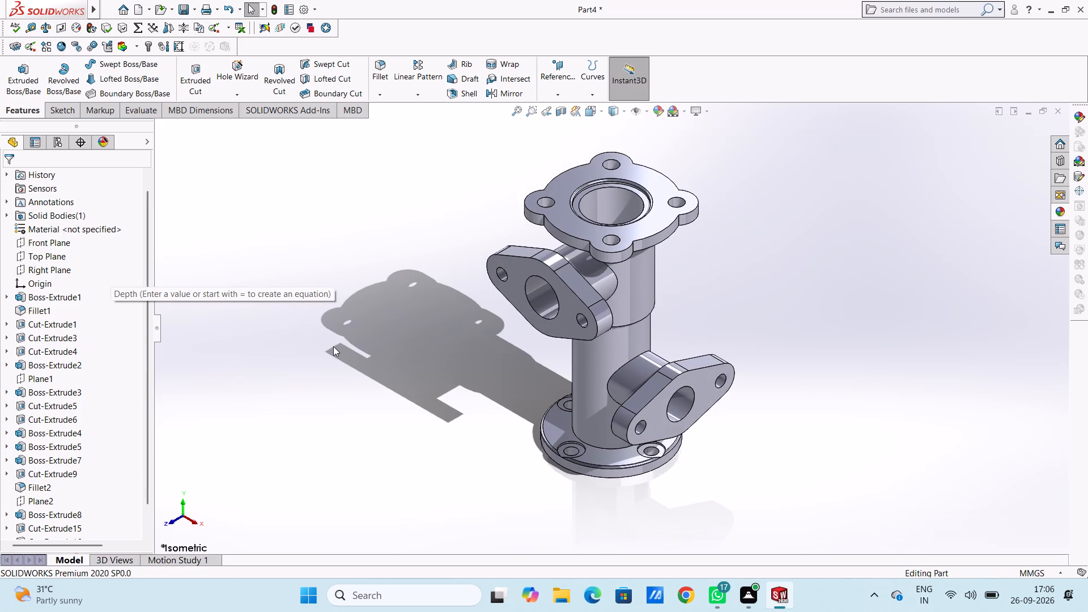
key("Escape")
key("Escape")
key("Escape")
Start creating a new reference plane for the part.
key("ctrl+5")
scroll(320, 355, "up", 4)
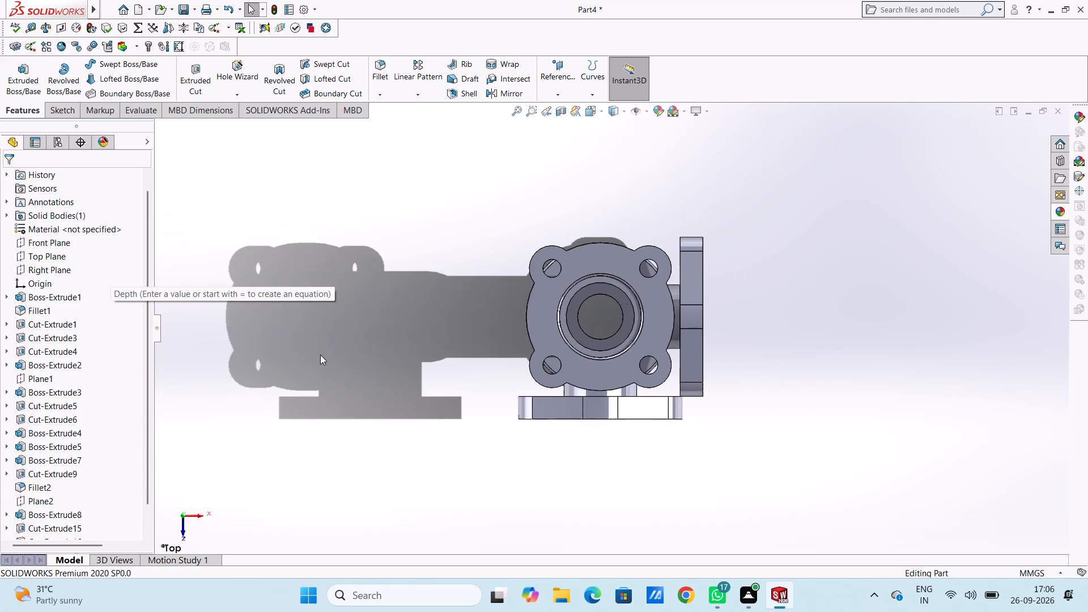
left_click(560, 67)
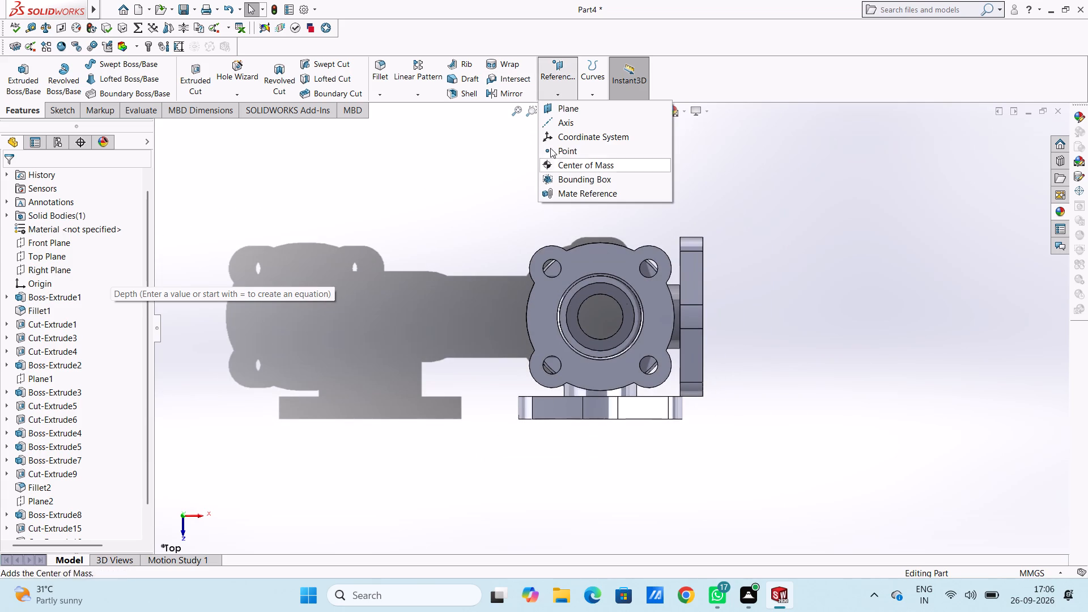
left_click(567, 106)
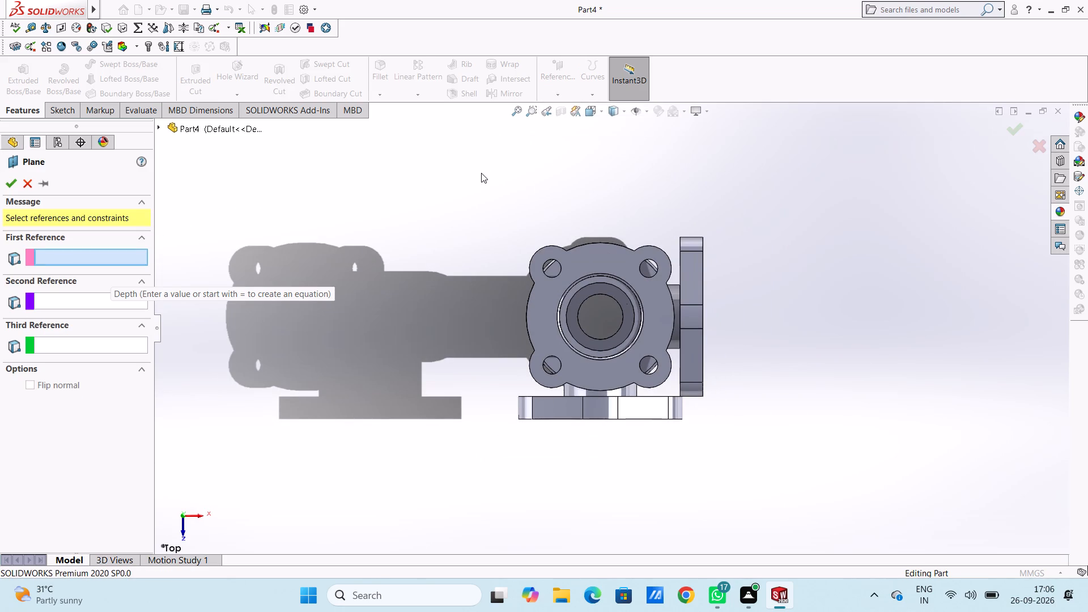
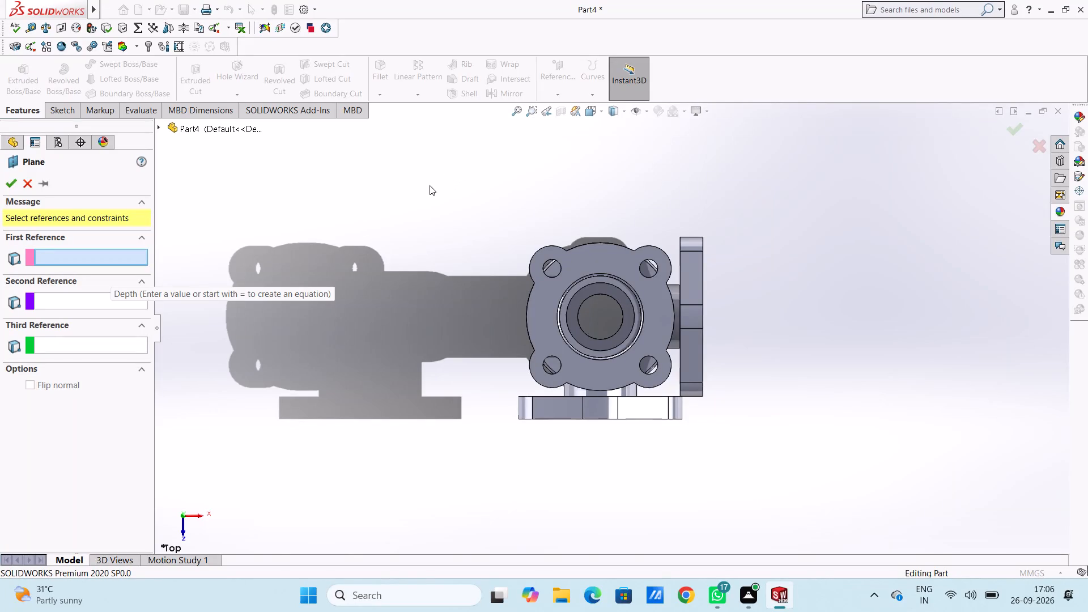
Create a reference plane offset 0 mm from the Front Plane.
left_click(214, 127)
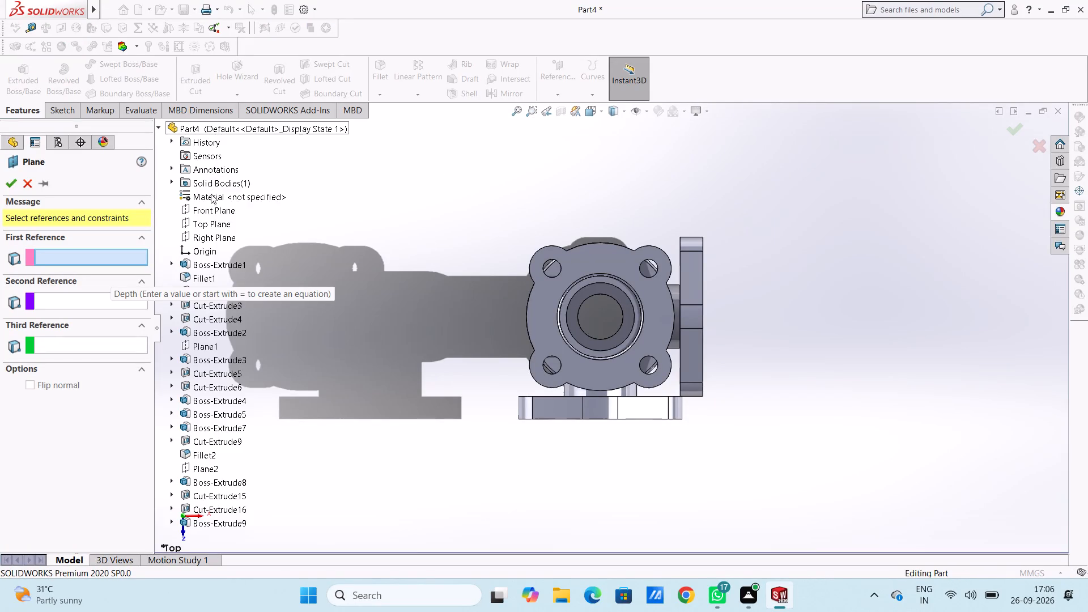
left_click(210, 207)
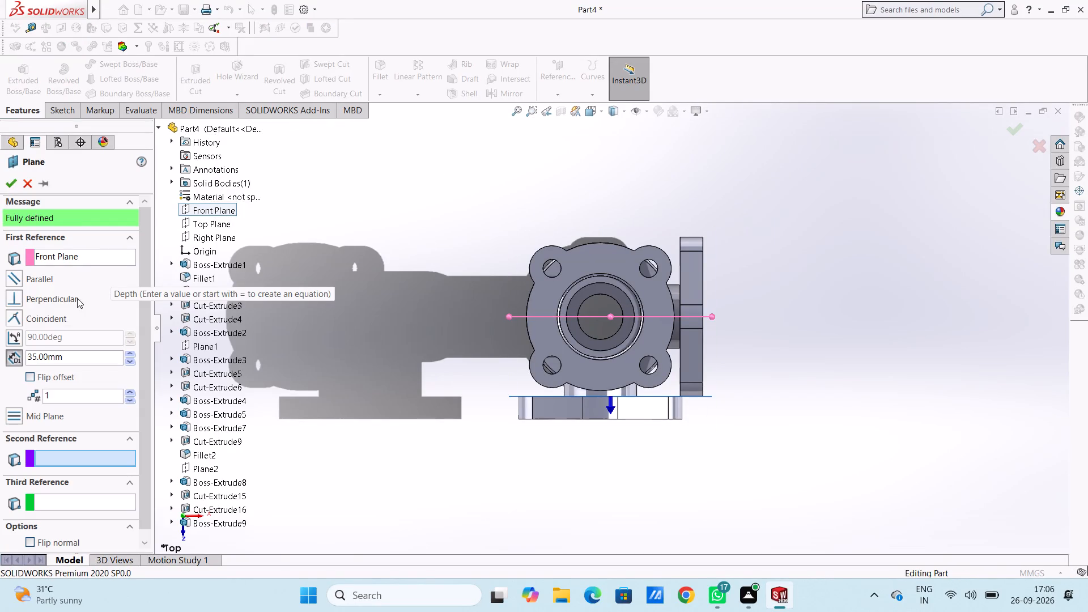
double_click(73, 359)
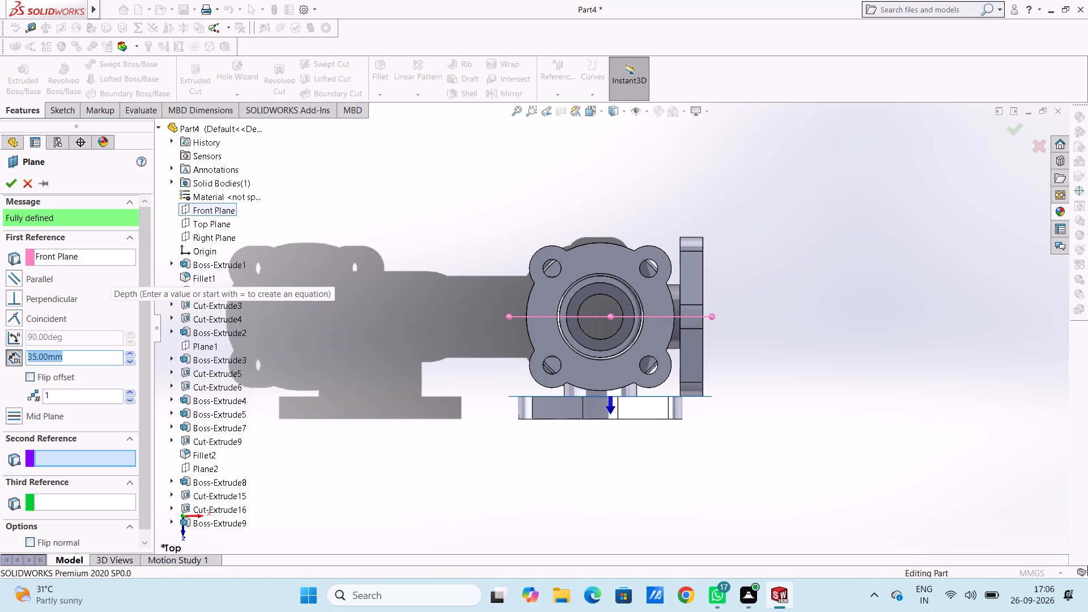
key("0")
key("Return")
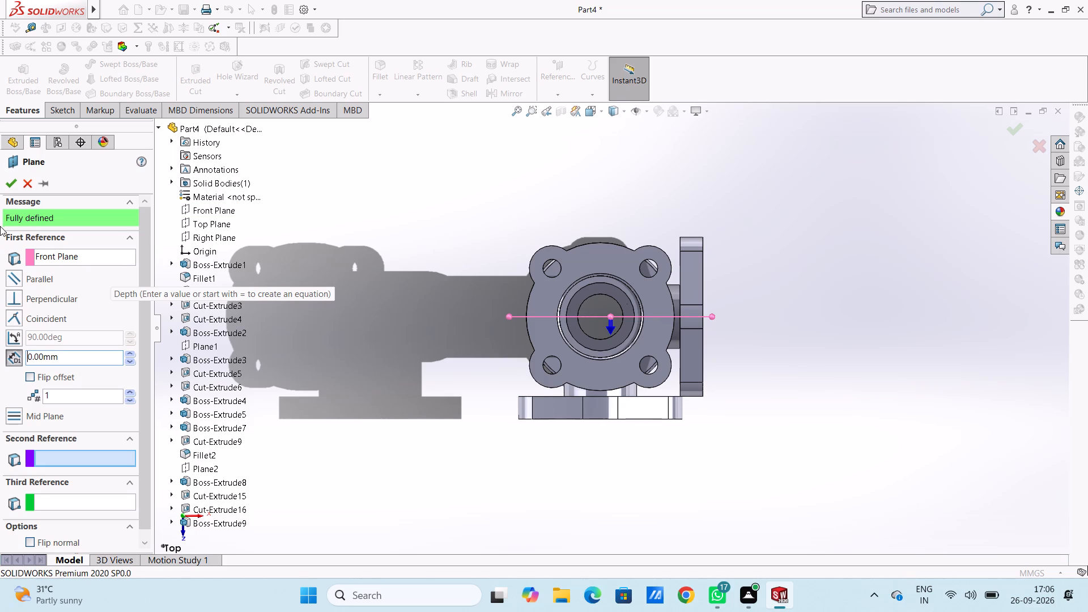
left_click(14, 178)
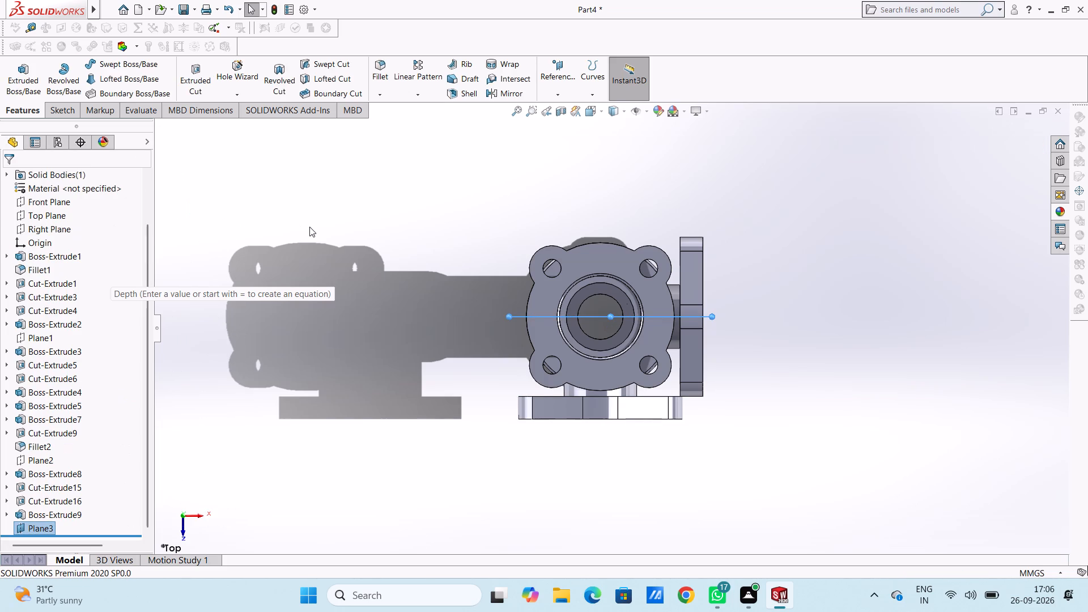
left_click_drag(249, 222, 269, 214)
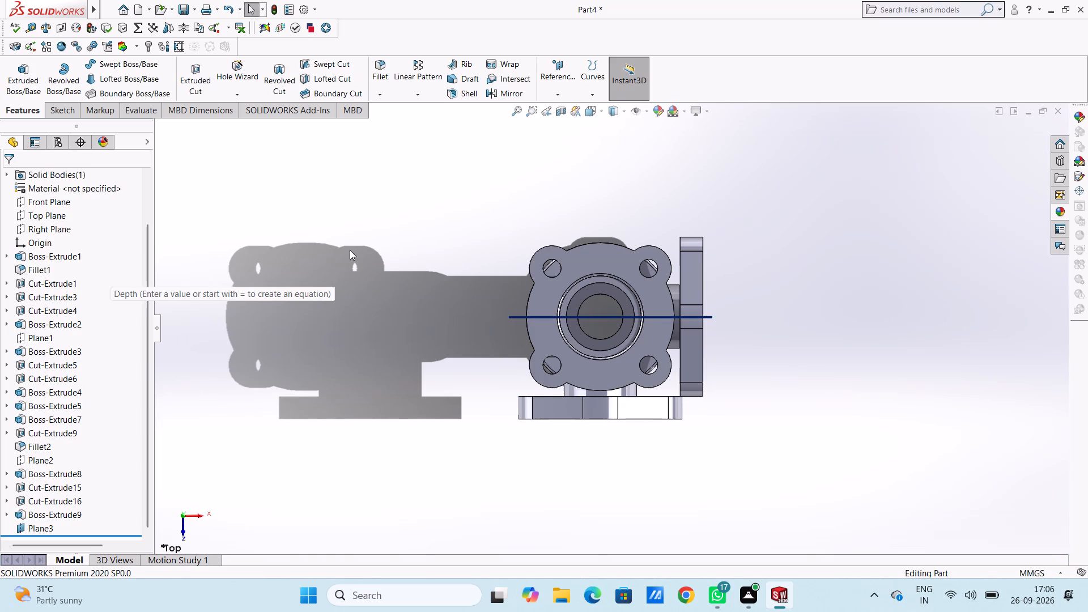
Start a sketch on the new plane and draw a sloping line about 23 mm long from the collar's lower outer corner to the side flange's upper inner corner.
key("ctrl+1")
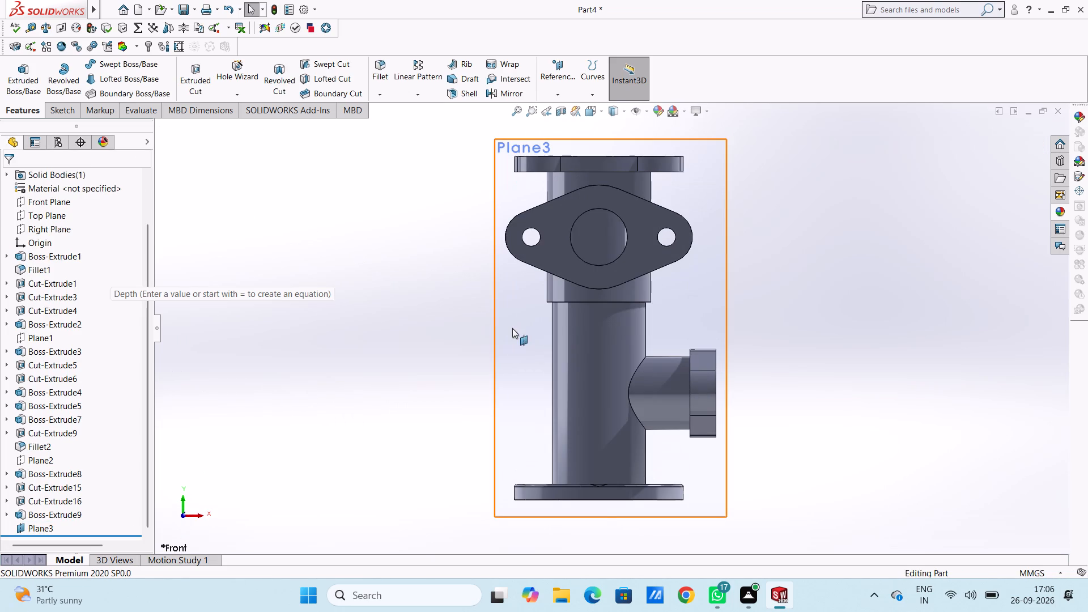
left_click(512, 328)
left_click(558, 299)
left_click(448, 336)
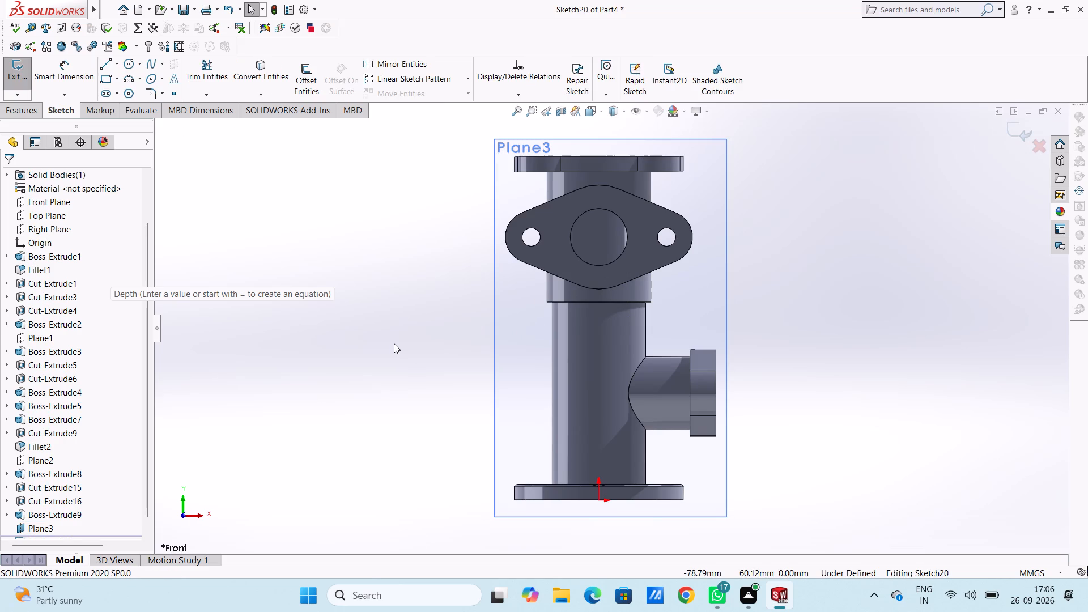
left_click(101, 69)
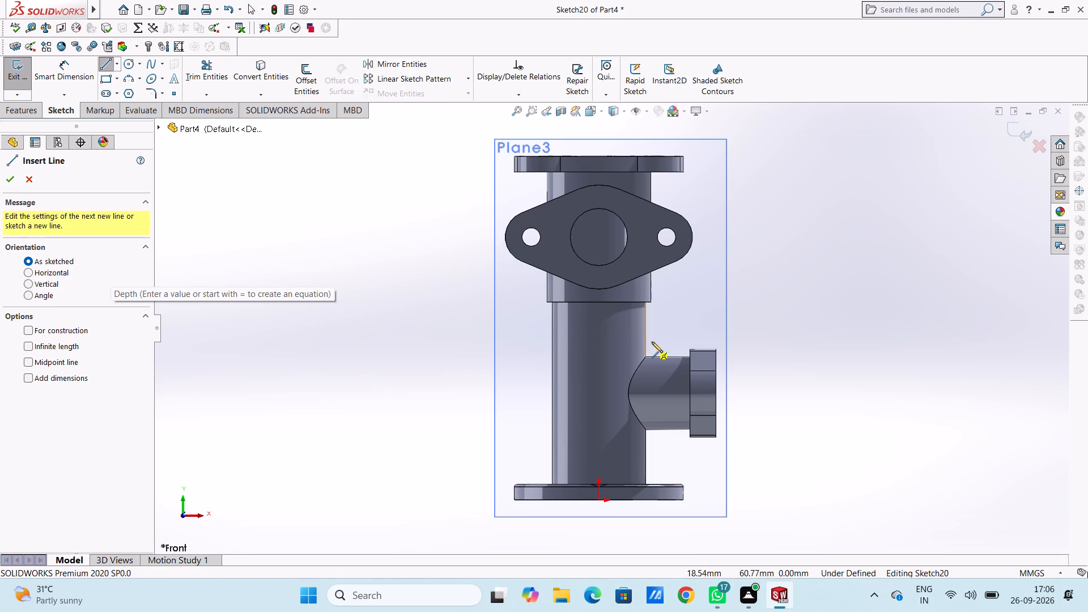
left_click(651, 301)
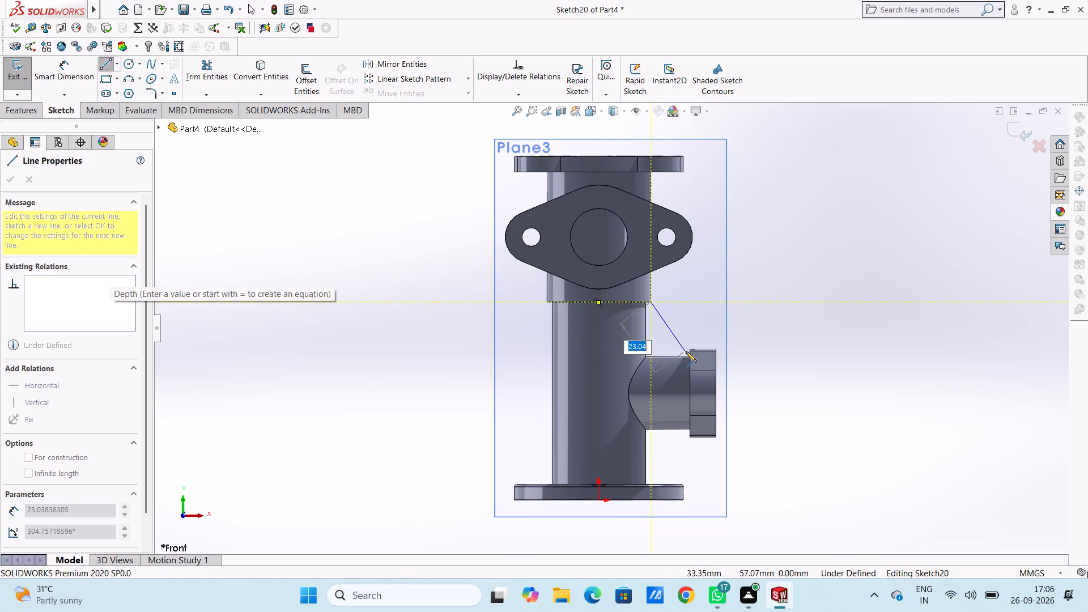
scroll(685, 359, "down", 6)
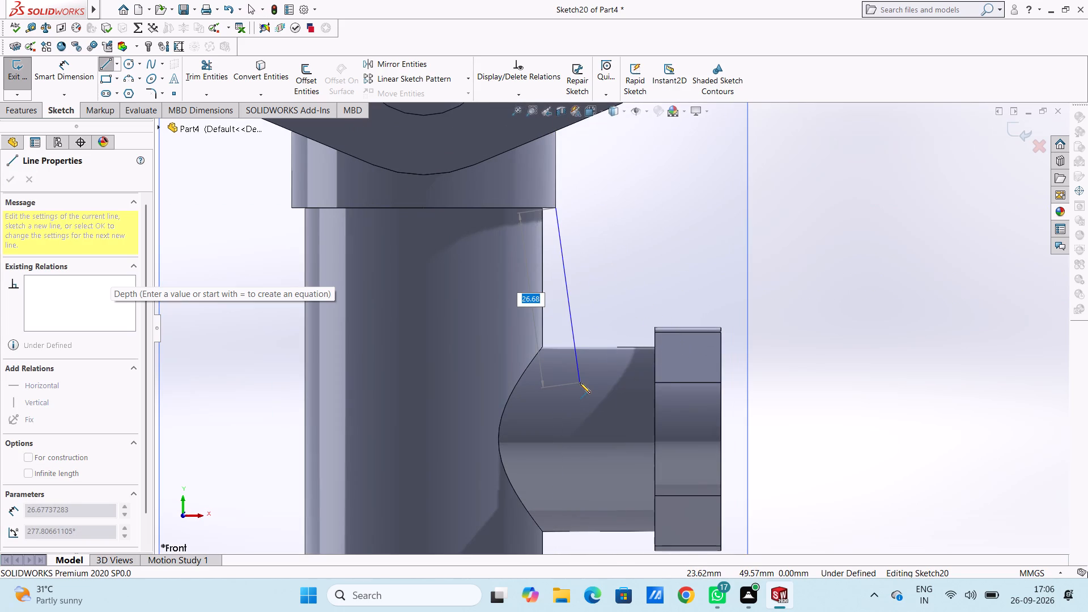
middle_click_drag(599, 381, 589, 384)
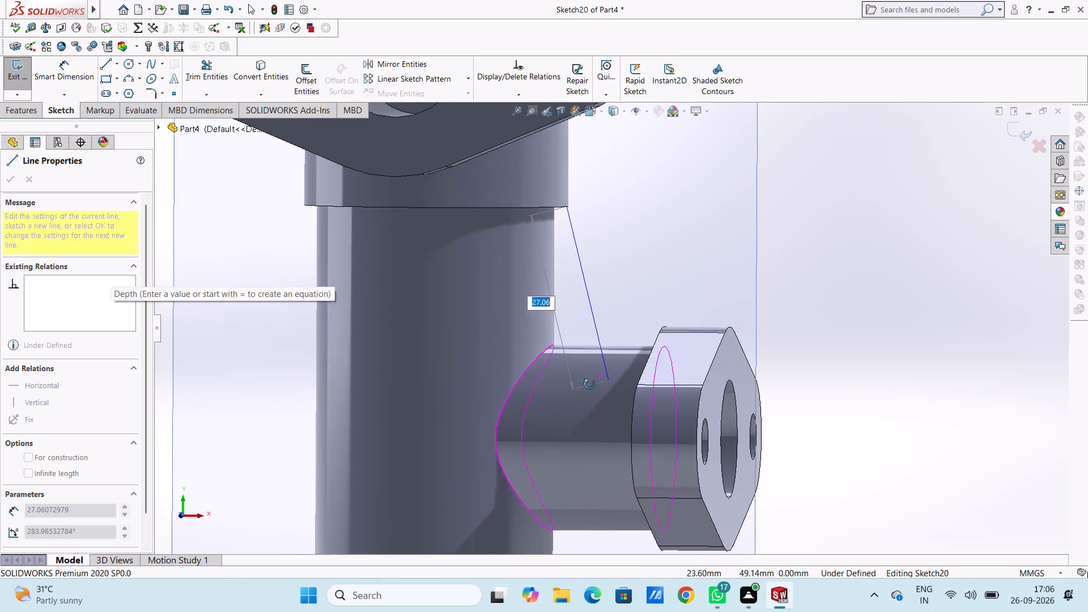
middle_click_drag(589, 384, 602, 388)
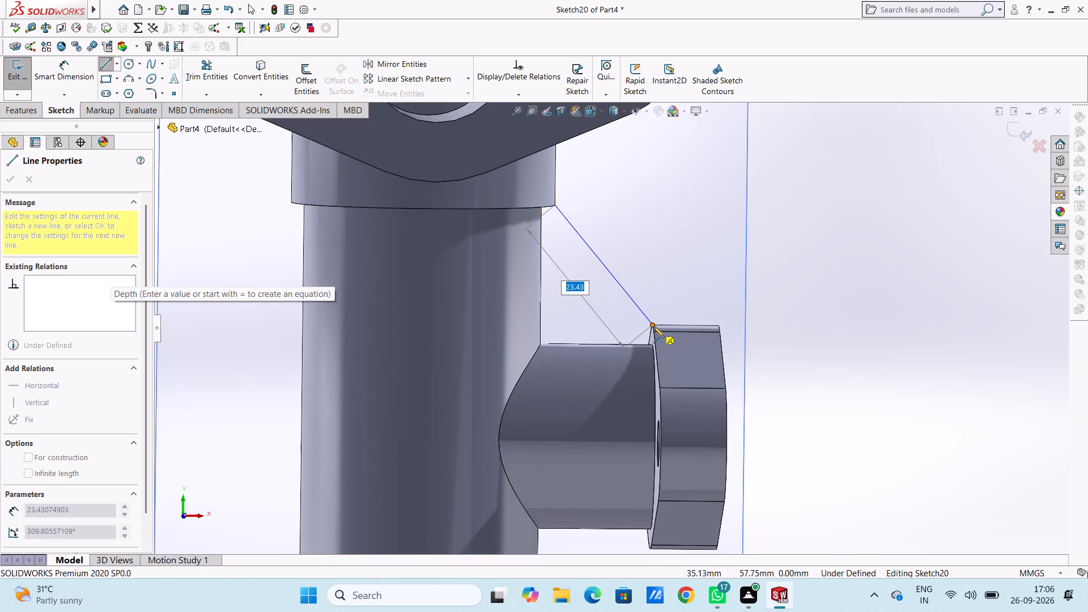
left_click(653, 326)
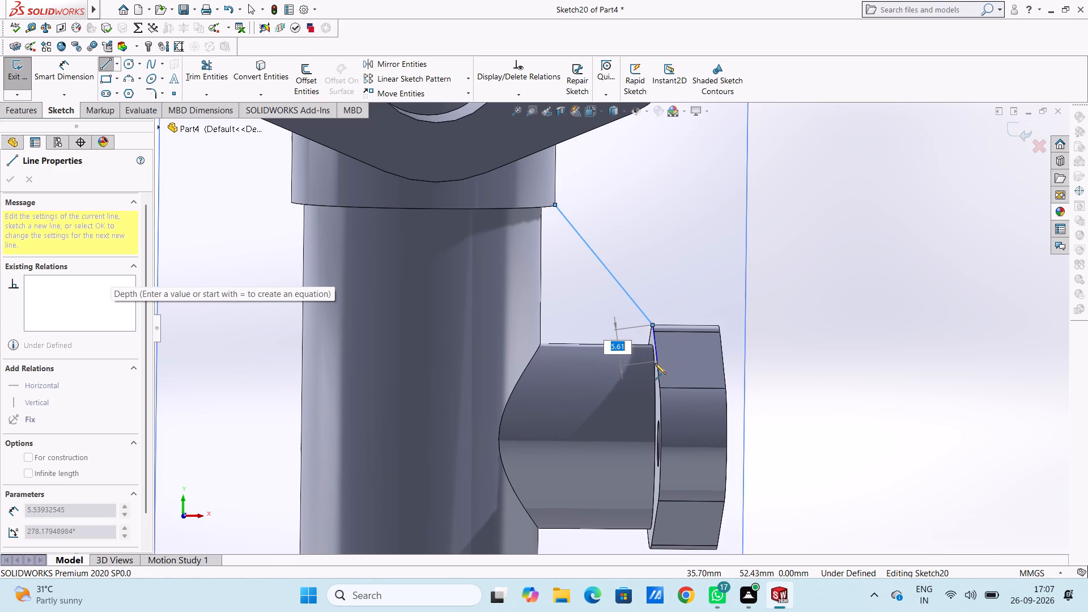
key("ctrl+1")
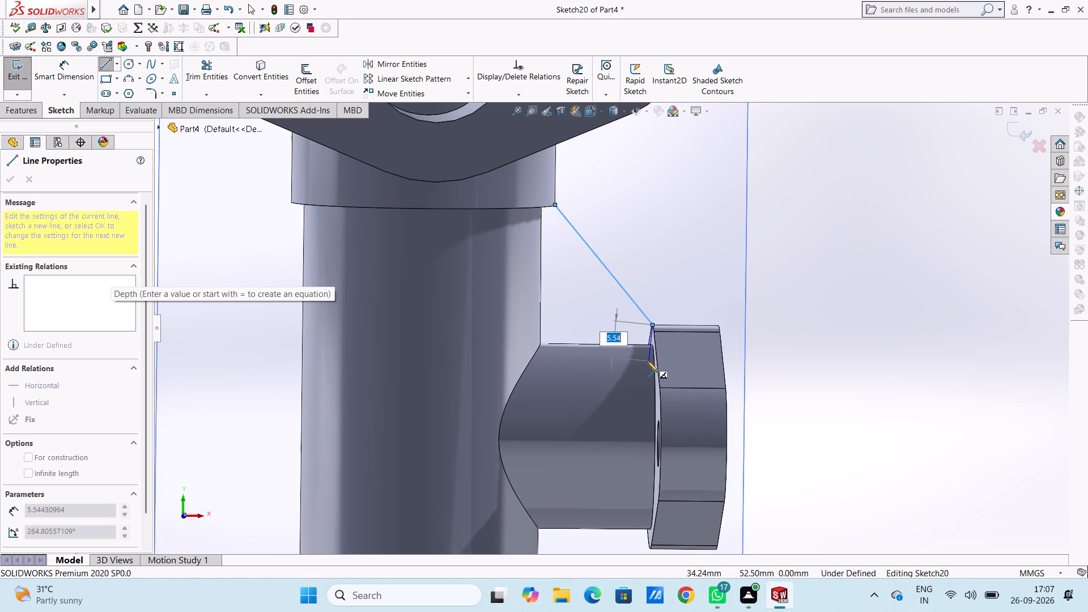
key("Escape")
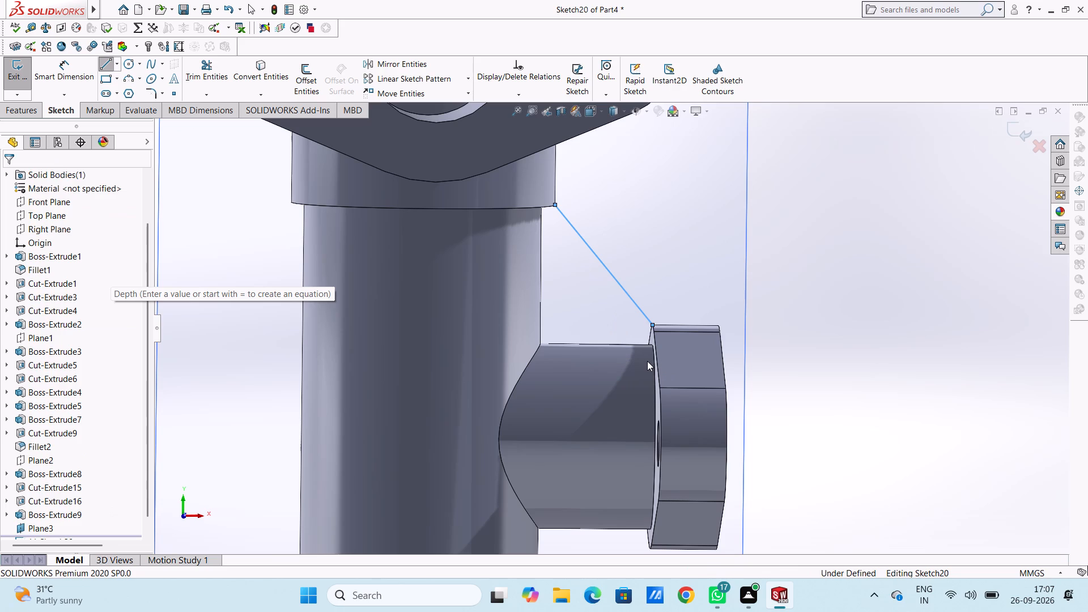
Close the gusset profile with lines about 3 mm along the collar, 22.5 mm down inside the pipe, 18 mm across the branch and 4.6 mm up the flange.
key("ctrl+1")
scroll(696, 356, "down", 7)
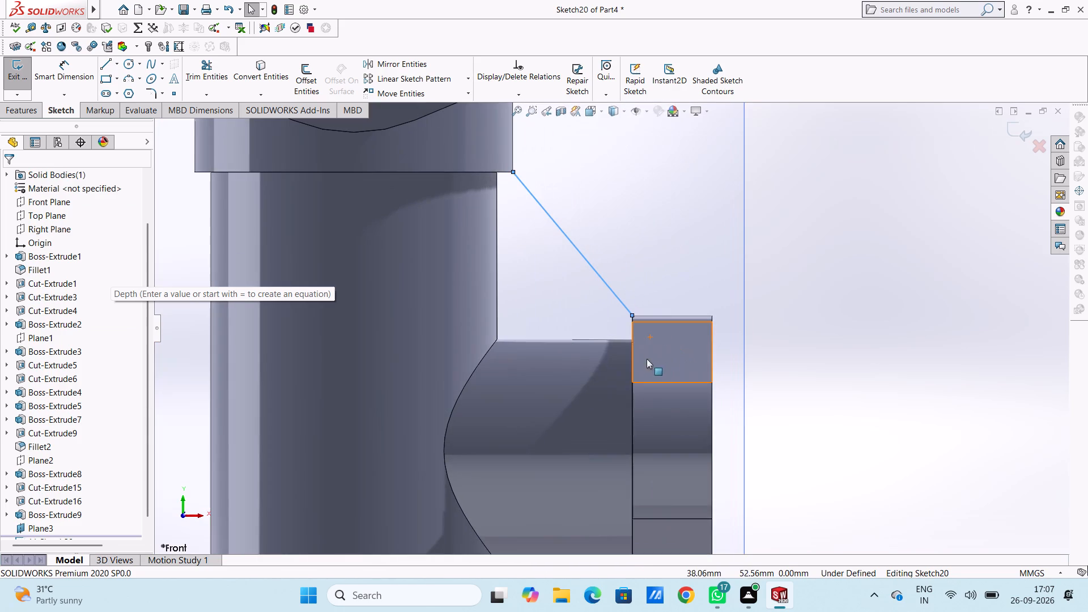
left_click(103, 63)
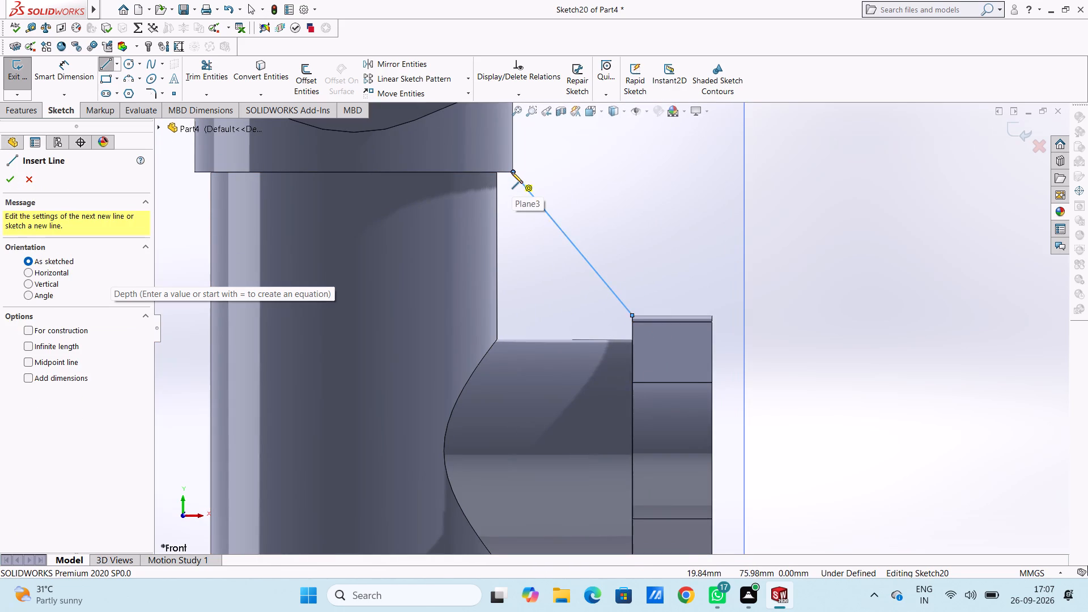
left_click(512, 171)
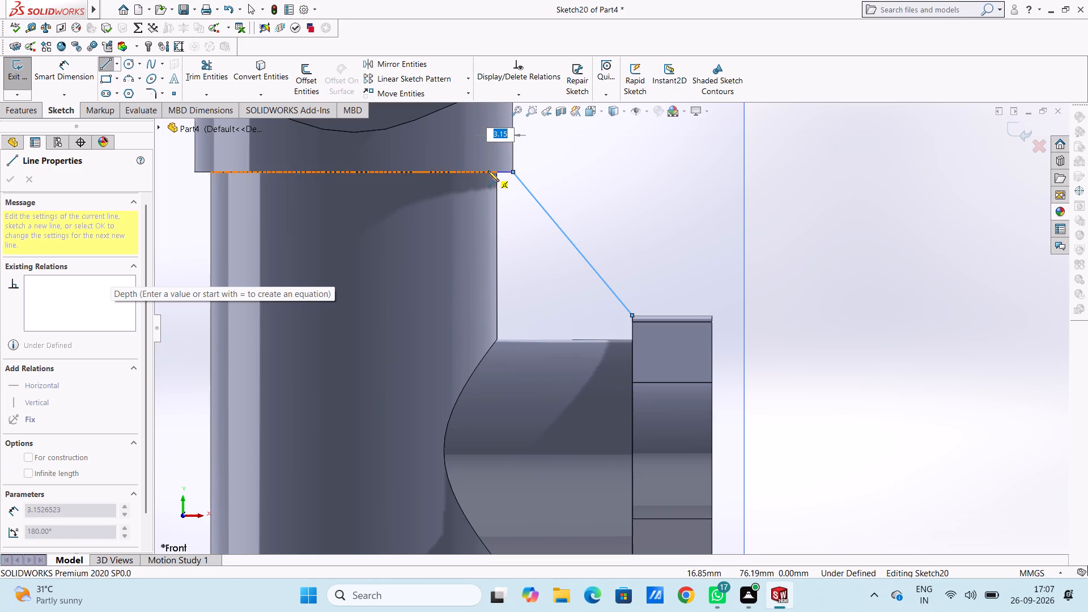
left_click(488, 171)
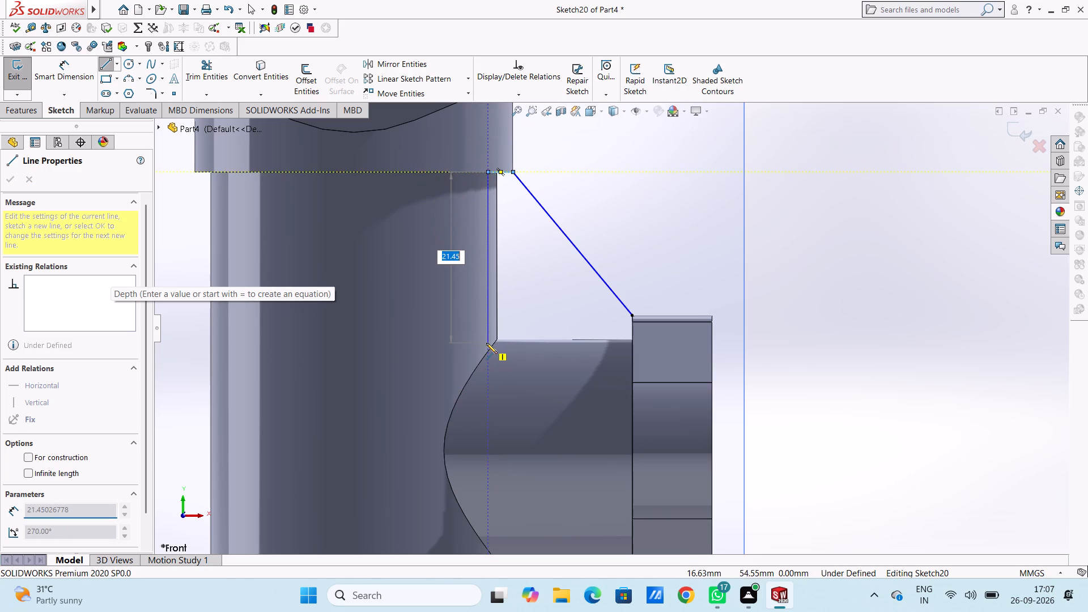
left_click(487, 349)
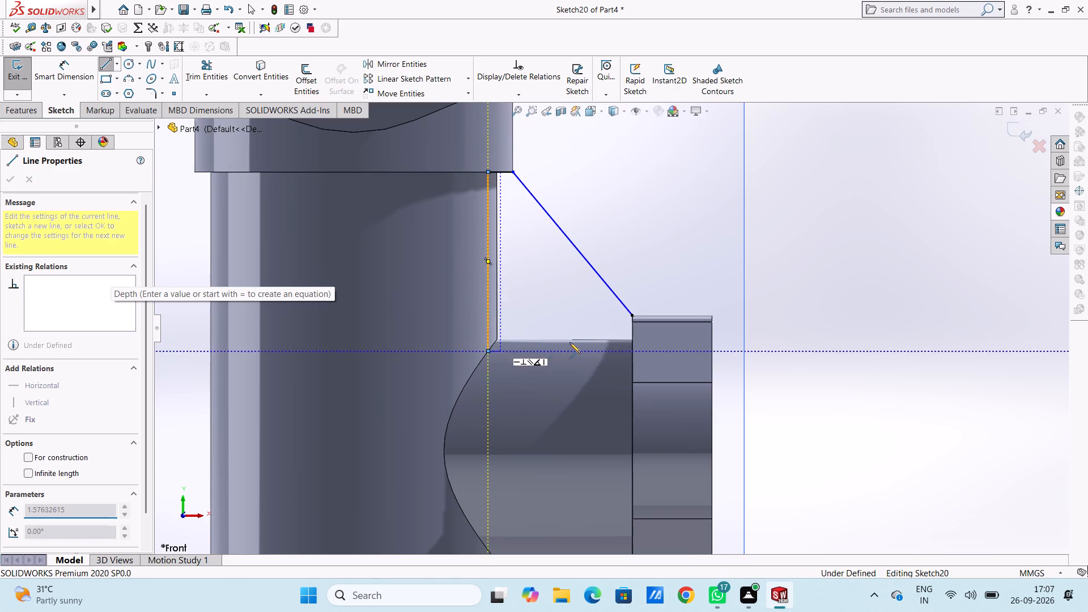
left_click(633, 355)
left_click(631, 314)
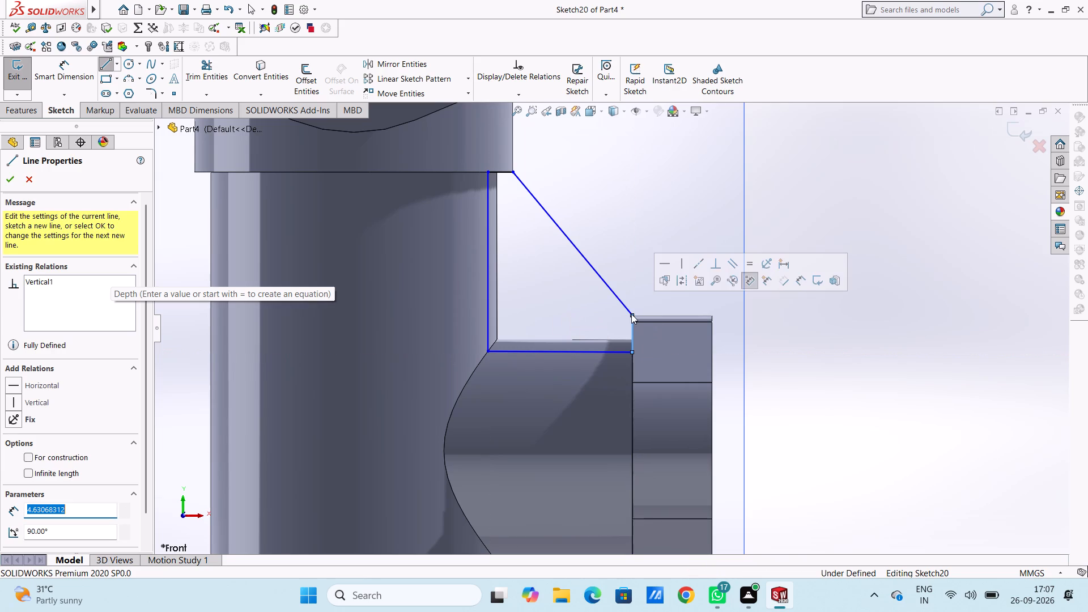
key("Escape")
key("Escape")
key("Escape")
key("Escape")
scroll(631, 314, "up", 3)
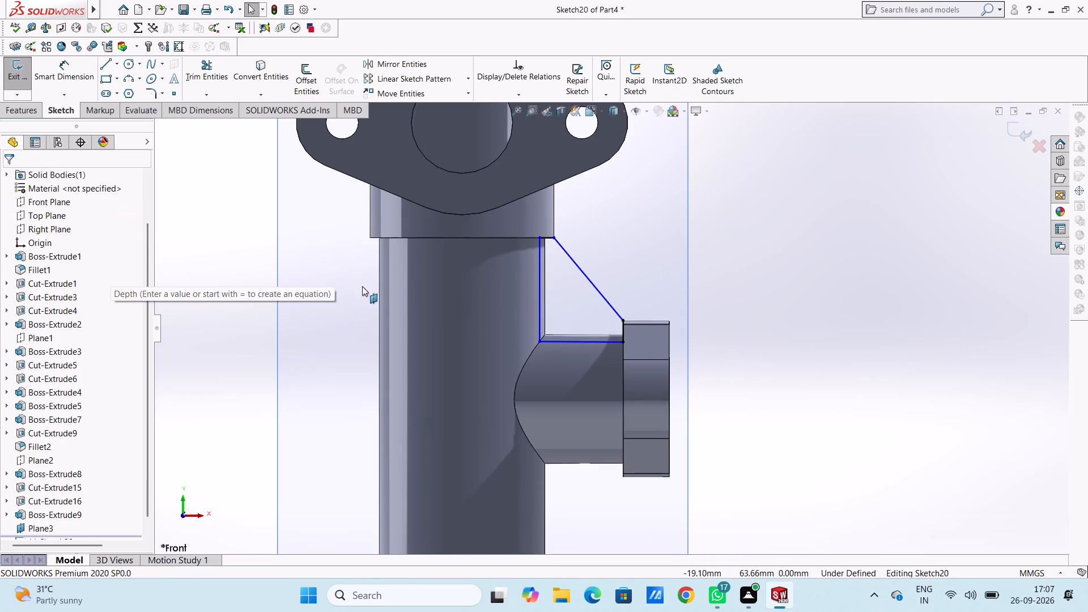
Dimension the gusset profile's long vertical line and its short top line, keeping both lengths as drawn.
left_click(68, 71)
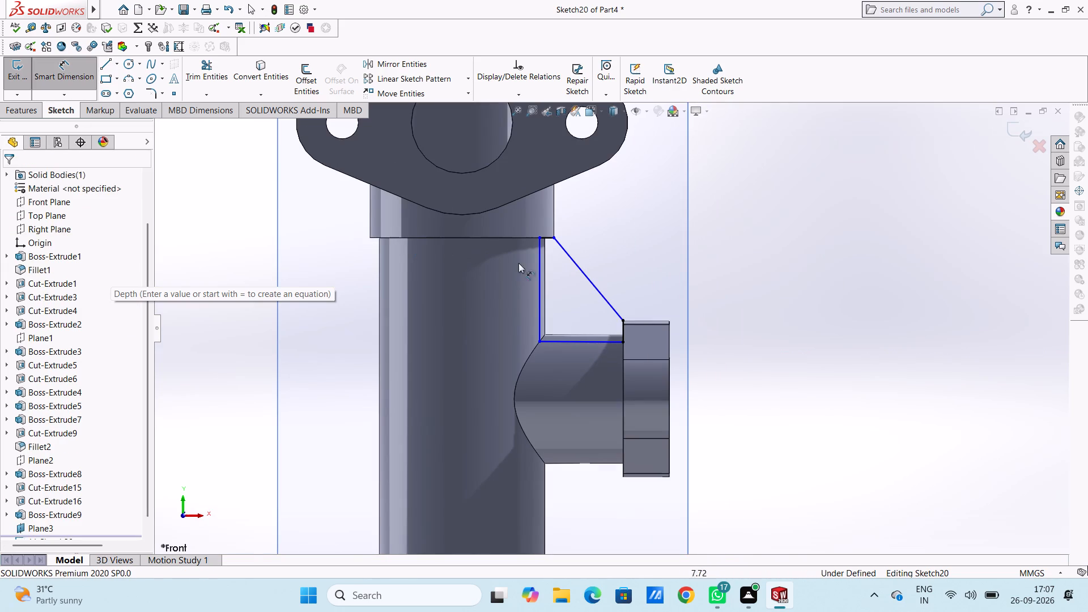
left_click(537, 273)
left_click(247, 262)
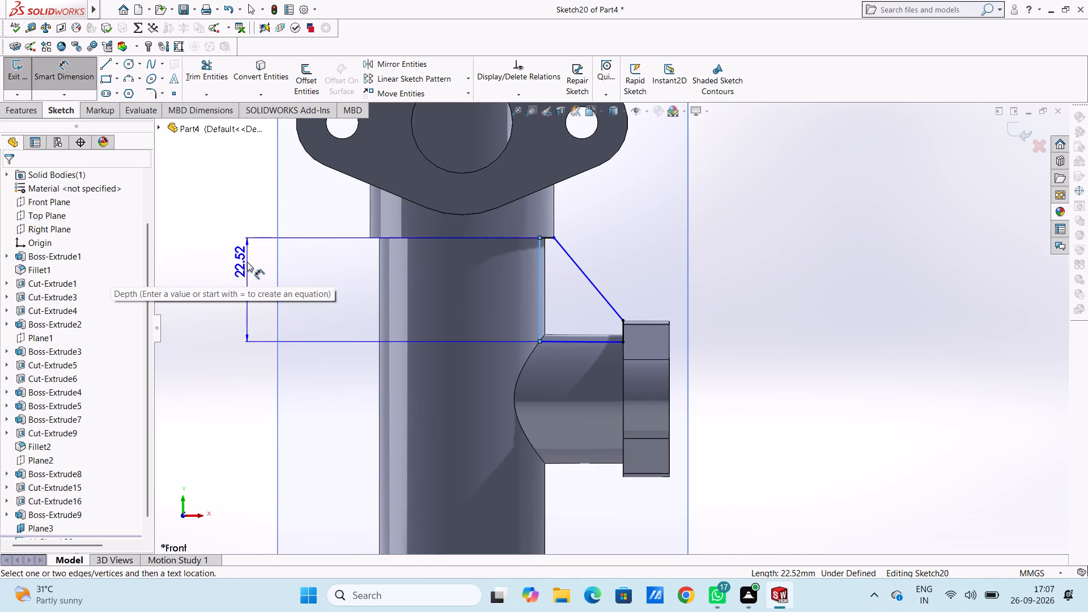
left_click(197, 248)
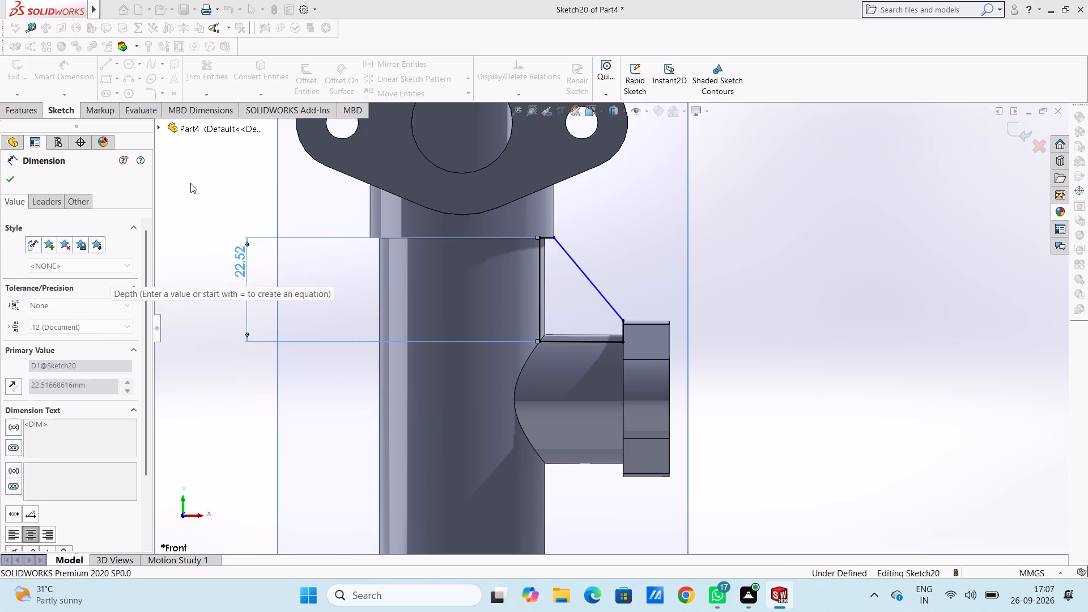
left_click(190, 183)
left_click(546, 236)
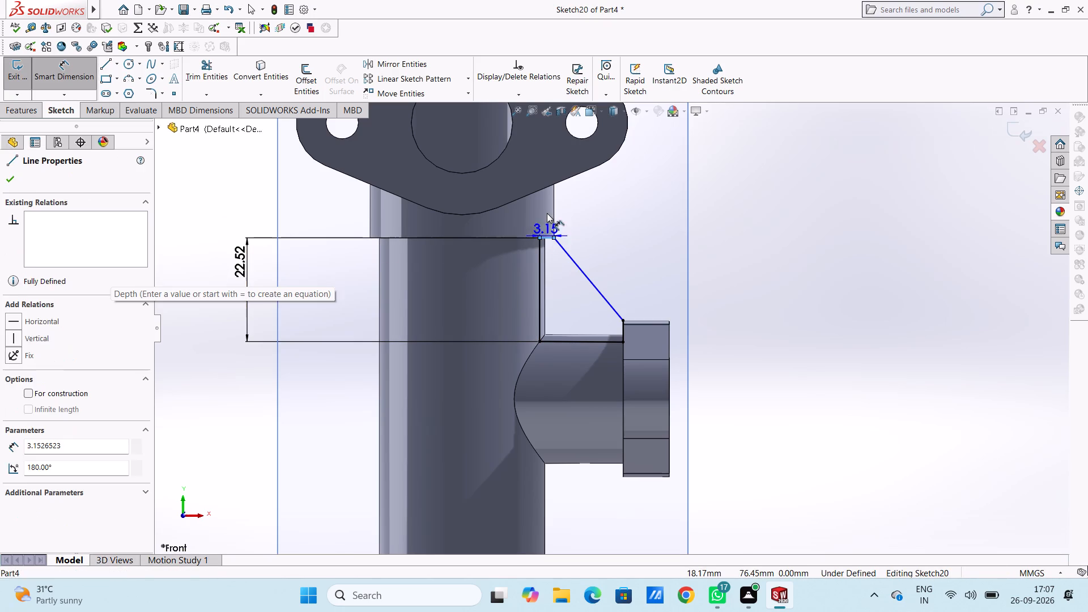
left_click(547, 208)
left_click(497, 195)
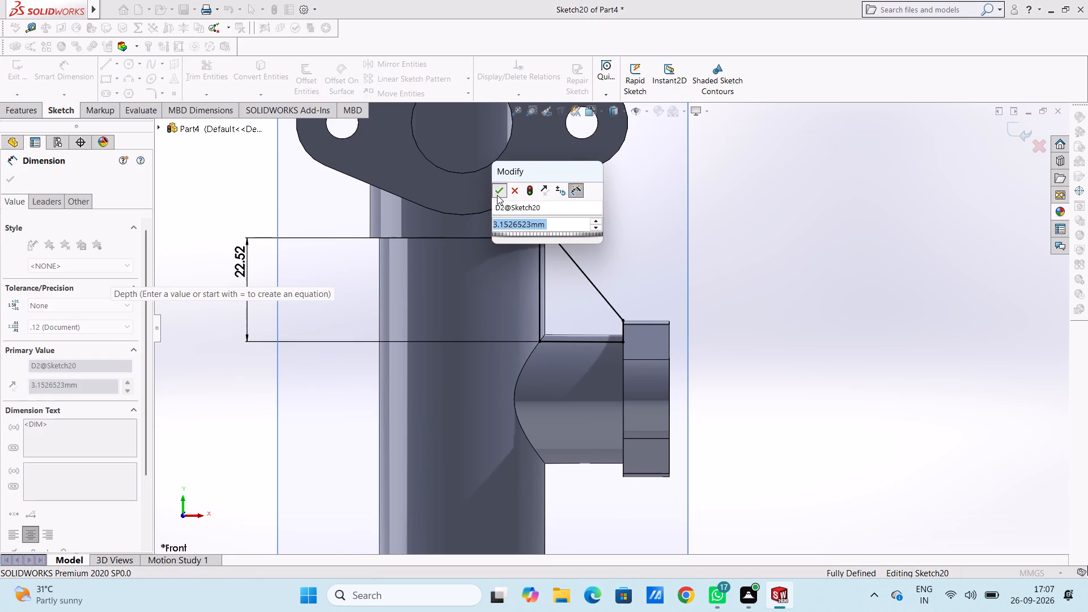
left_click_drag(862, 258, 857, 257)
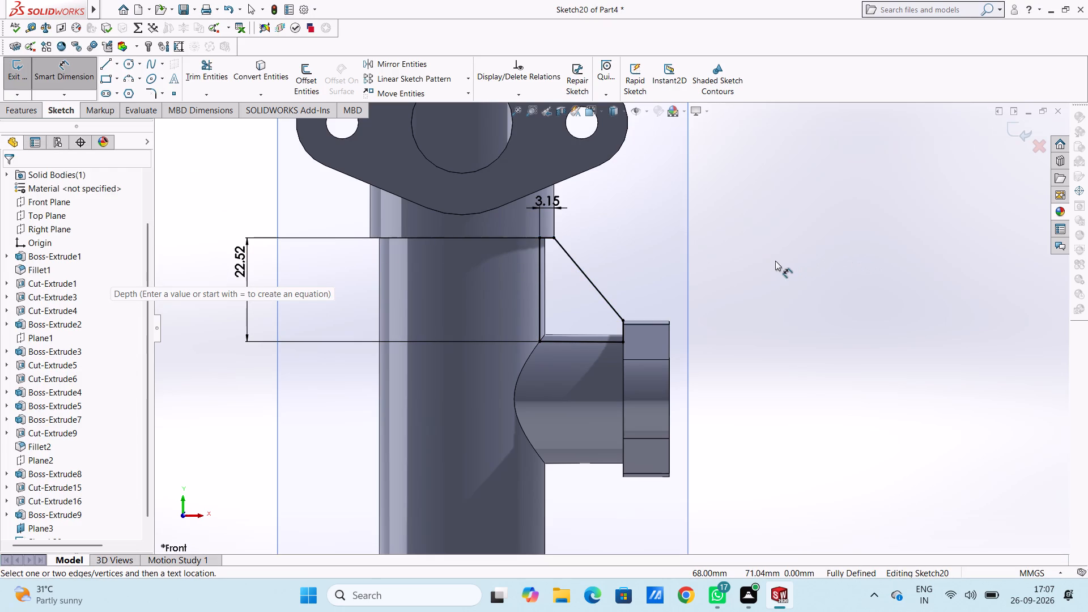
key("Escape")
key("Escape")
Extrude the gusset profile as a boss 6 mm thick with the Mid Plane end condition, merged with the valve body.
scroll(757, 252, "up", 1)
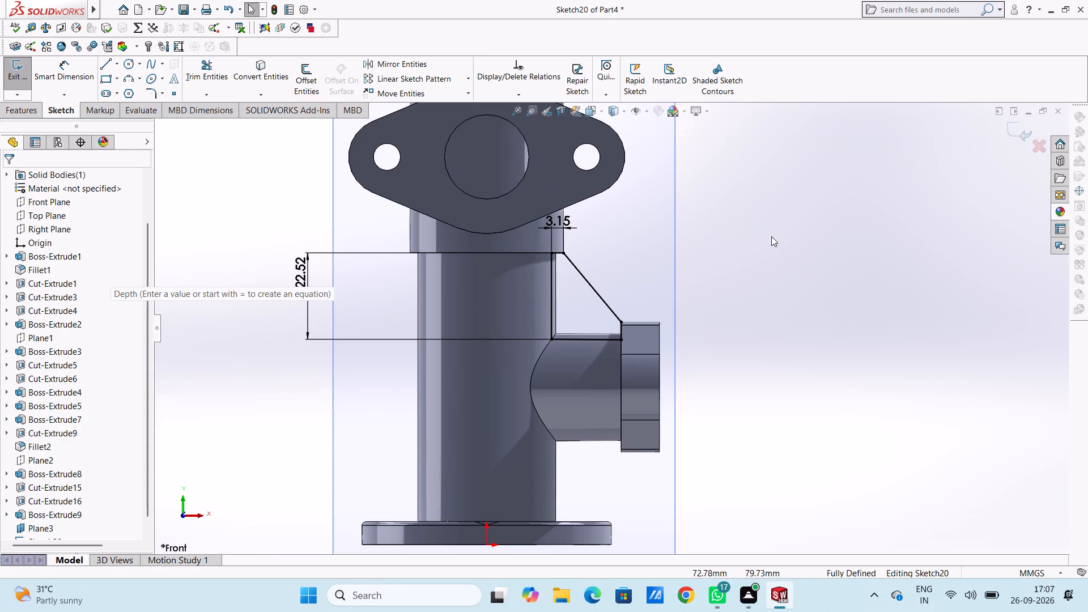
middle_click_drag(772, 235, 769, 251)
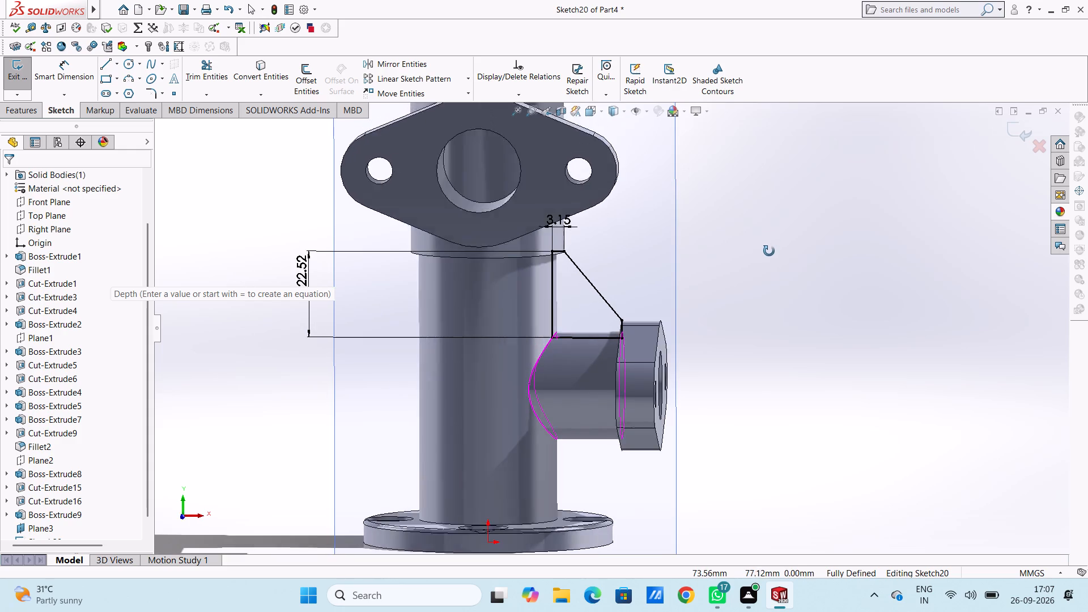
middle_click_drag(769, 251, 764, 265)
middle_click(764, 265)
middle_click(764, 265)
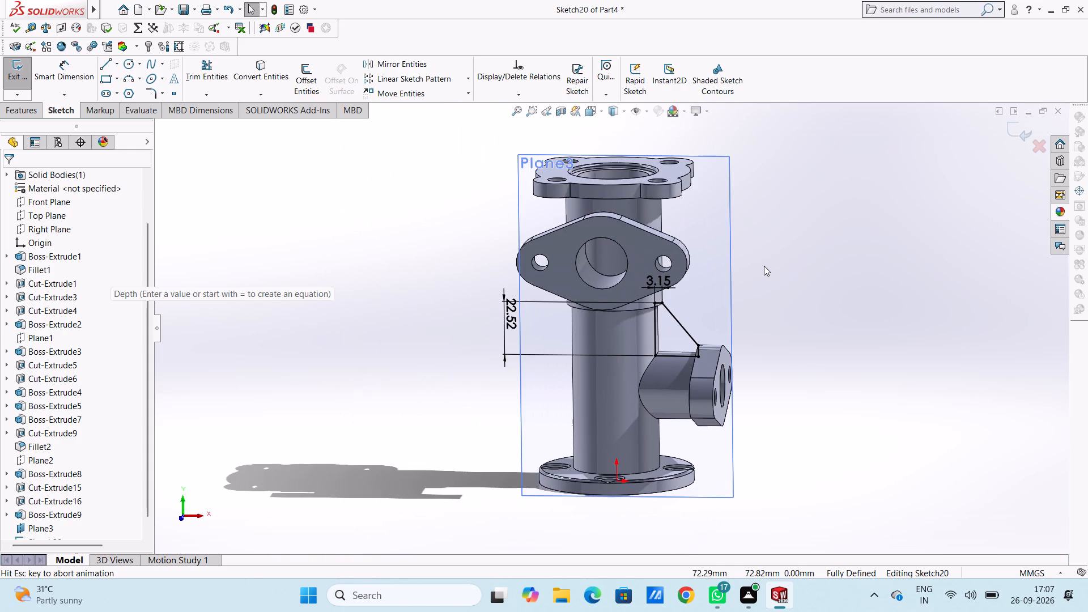
middle_click_drag(755, 232, 733, 262)
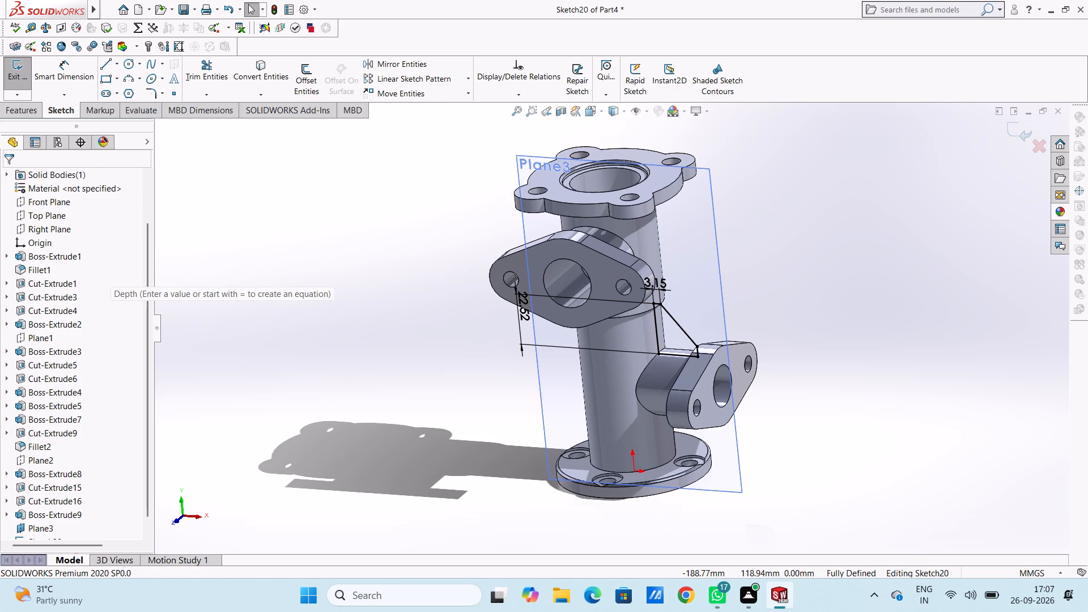
left_click(19, 116)
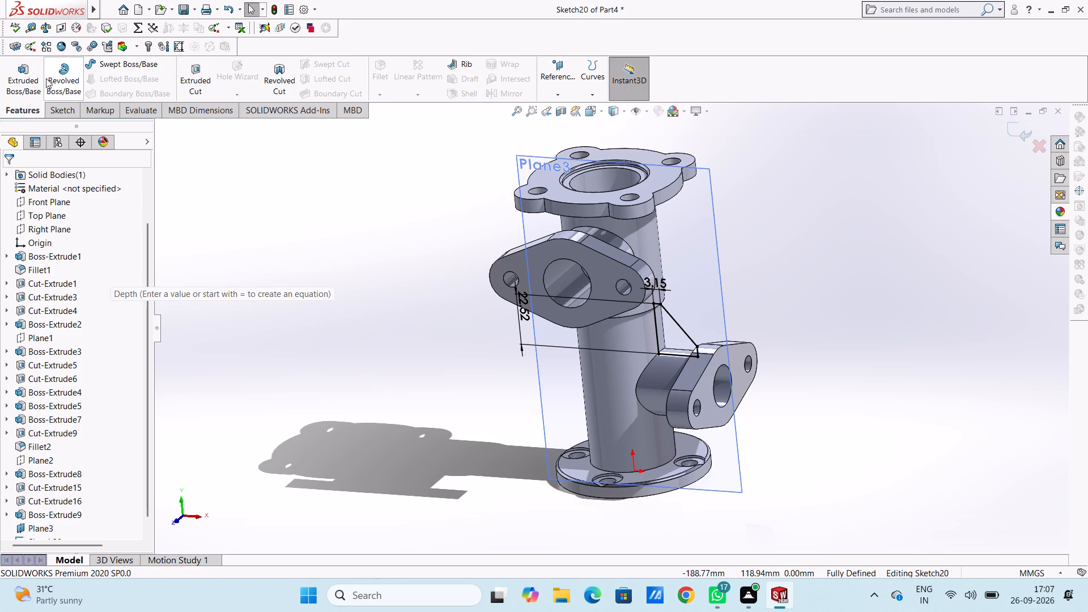
left_click(17, 78)
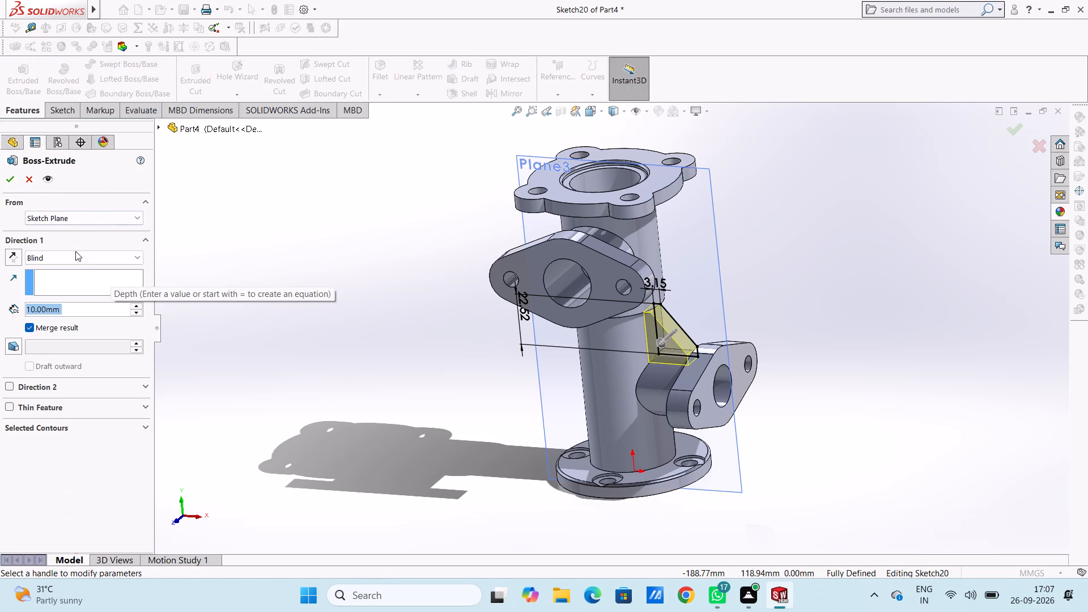
left_click(76, 258)
left_click(75, 329)
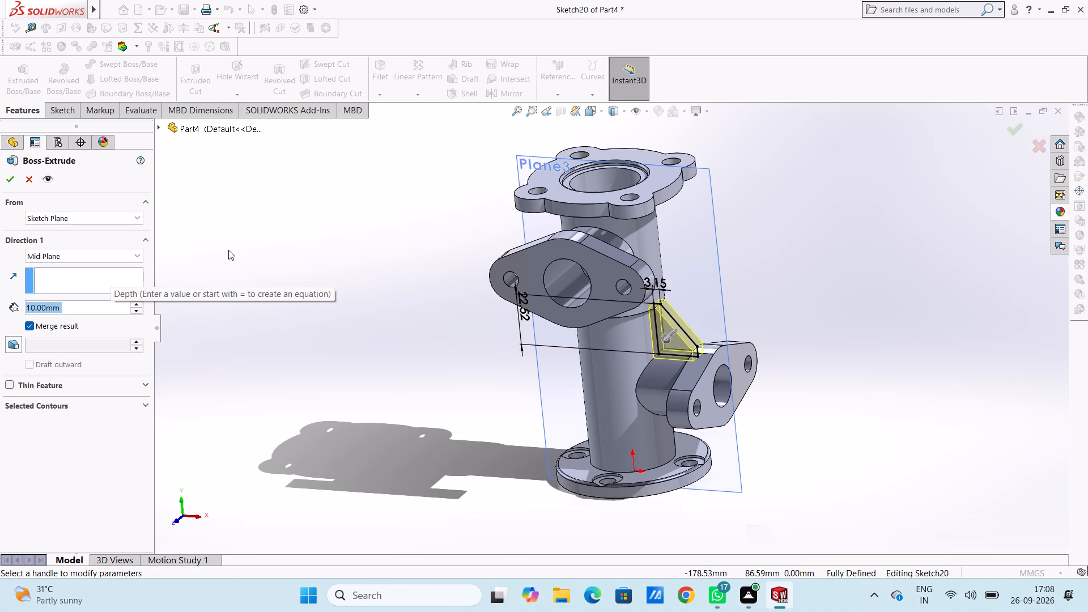
middle_click_drag(266, 196, 219, 253)
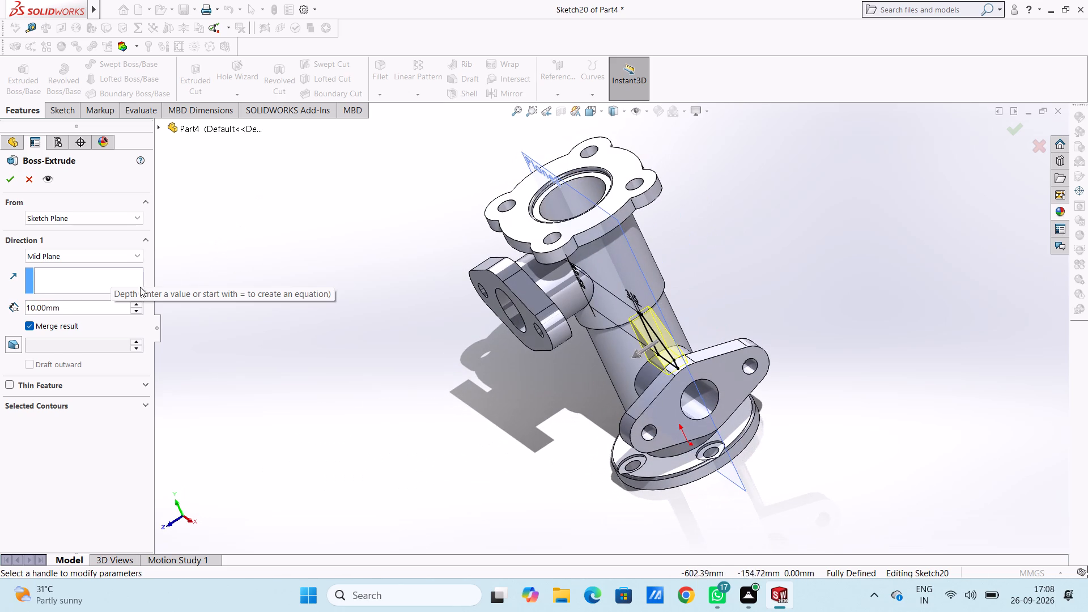
double_click(70, 304)
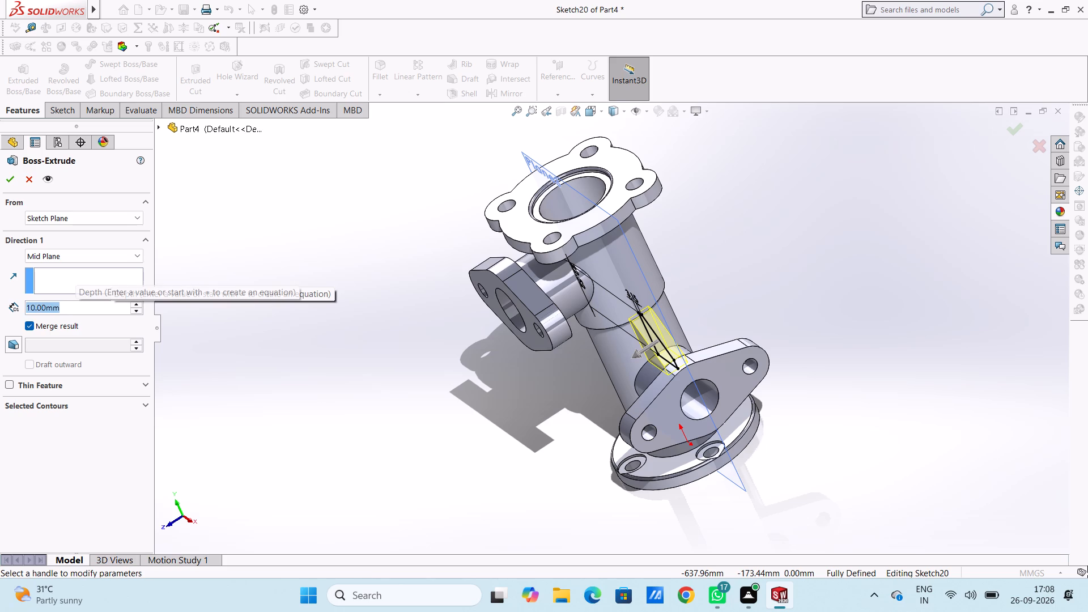
key("6")
key("Return")
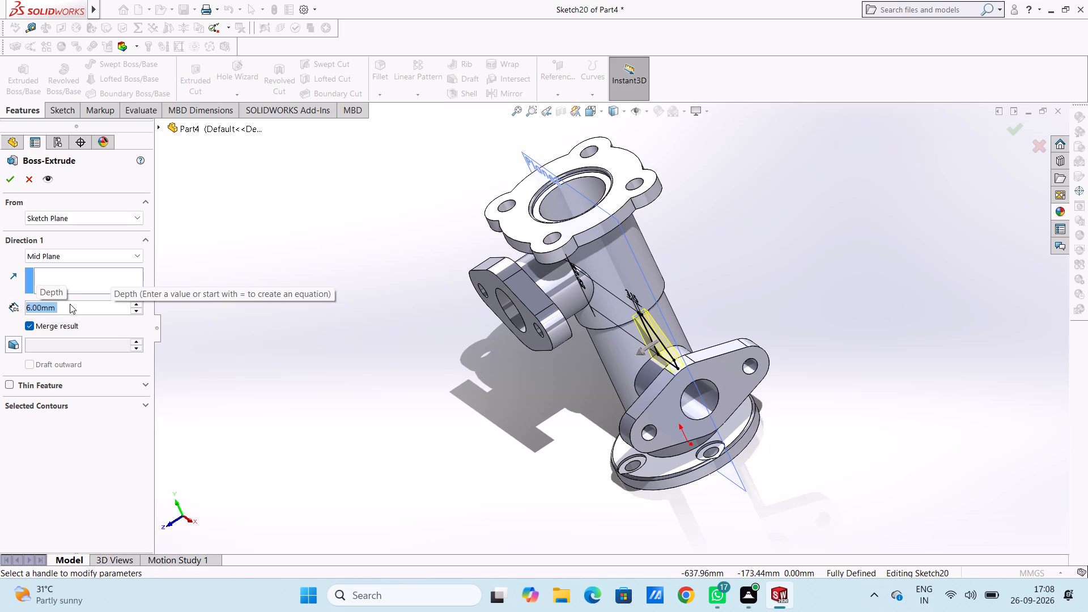
key("8")
key("Return")
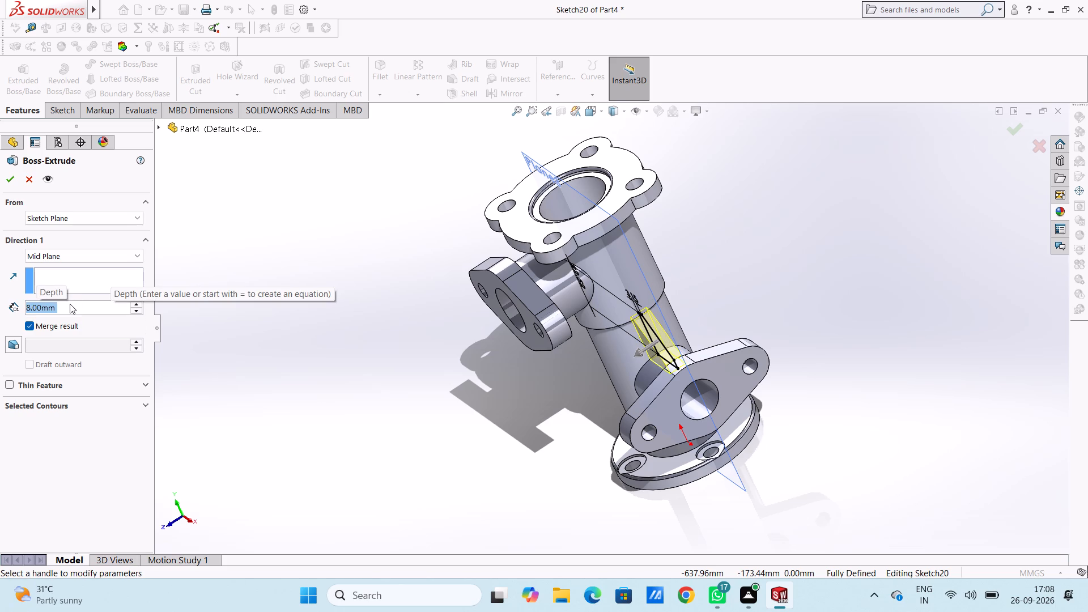
key("6")
key("Return")
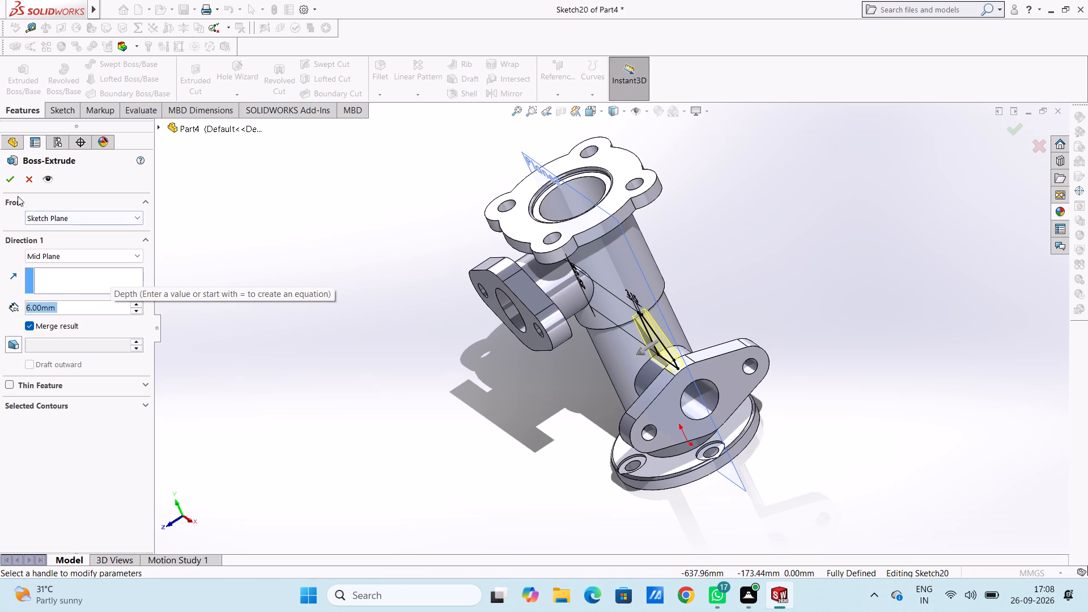
left_click(12, 180)
Hide the reference plane Plane3 used for the gusset sketch.
scroll(108, 311, "down", 6)
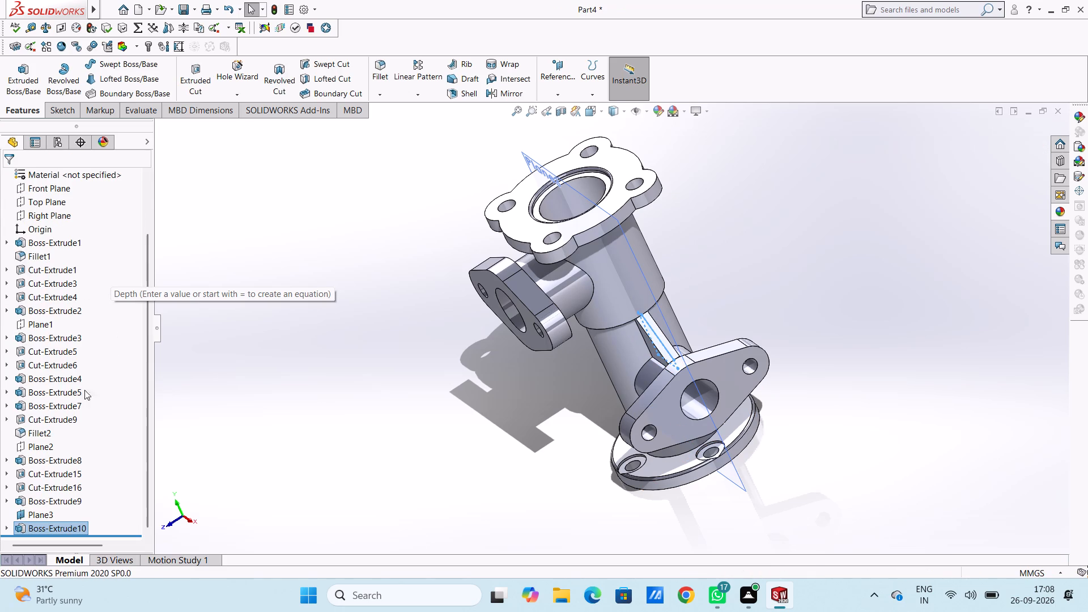
scroll(51, 469, "down", 4)
left_click(40, 512)
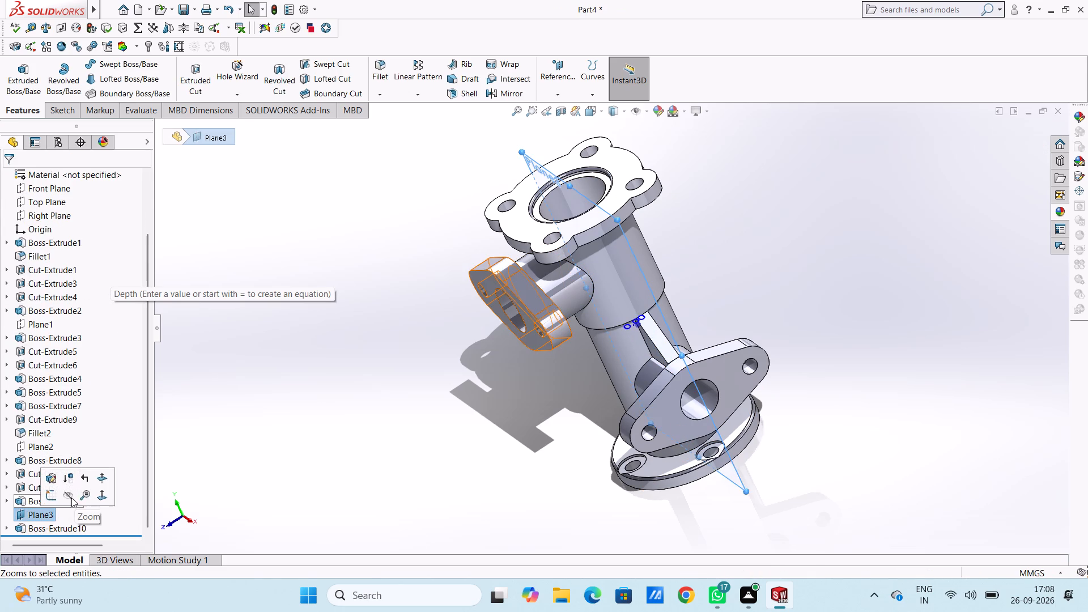
left_click(65, 496)
left_click(285, 439)
Examine the valve body from all sides, including the new gusset rib, the flanges and the bores.
middle_click_drag(255, 393, 316, 320)
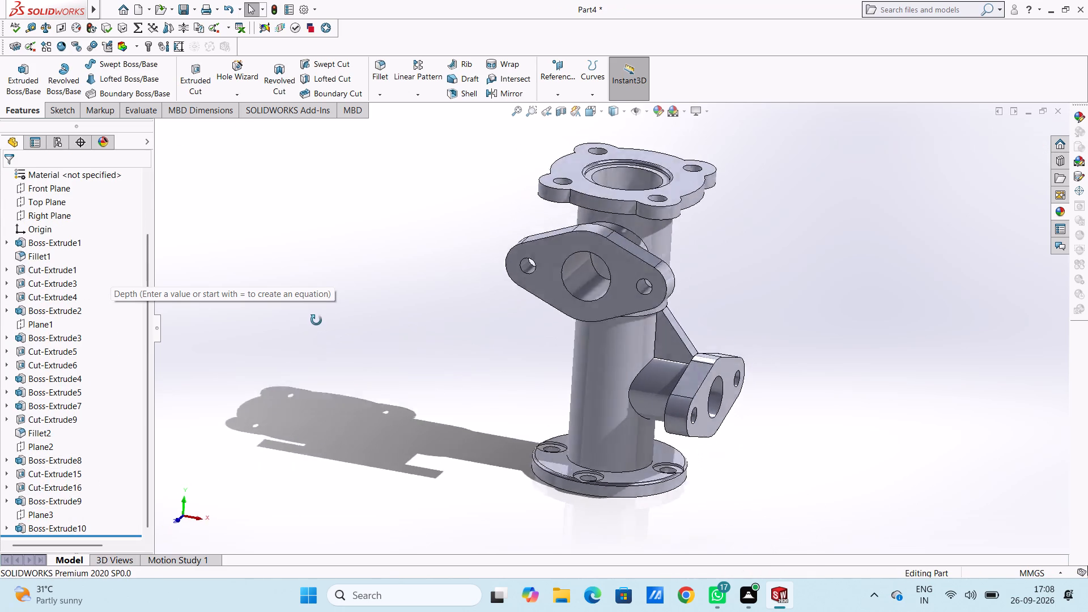
middle_click_drag(316, 320, 325, 289)
middle_click_drag(389, 344, 415, 355)
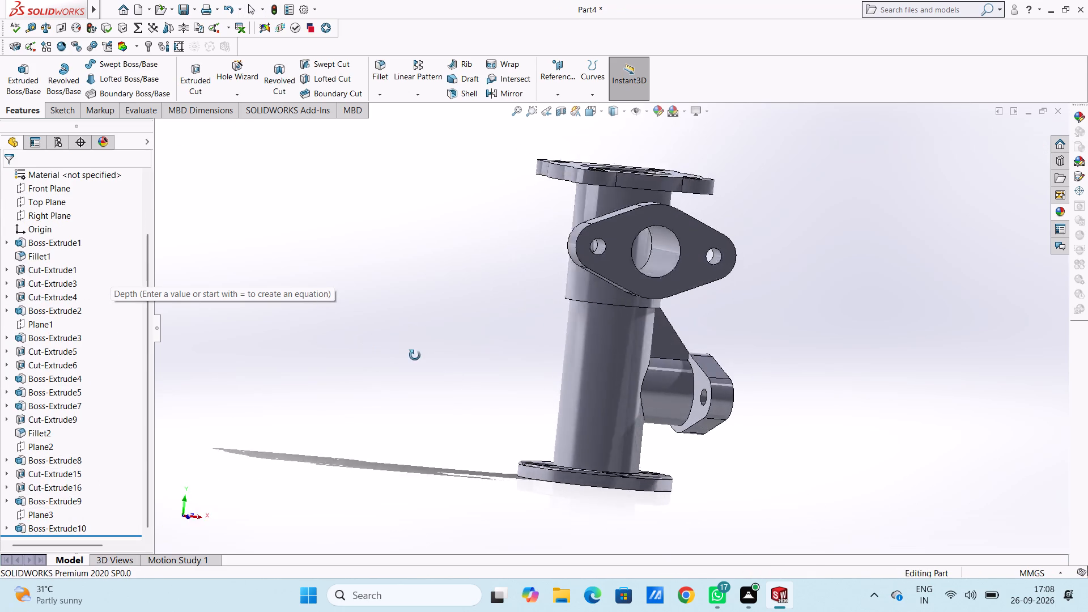
middle_click_drag(415, 355, 395, 399)
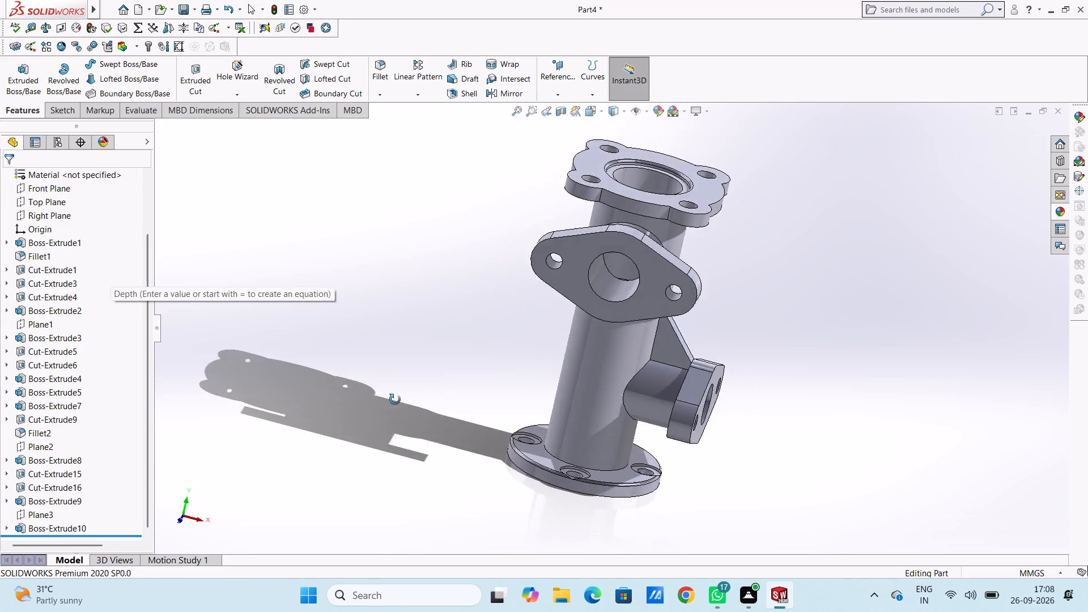
middle_click_drag(395, 399, 469, 137)
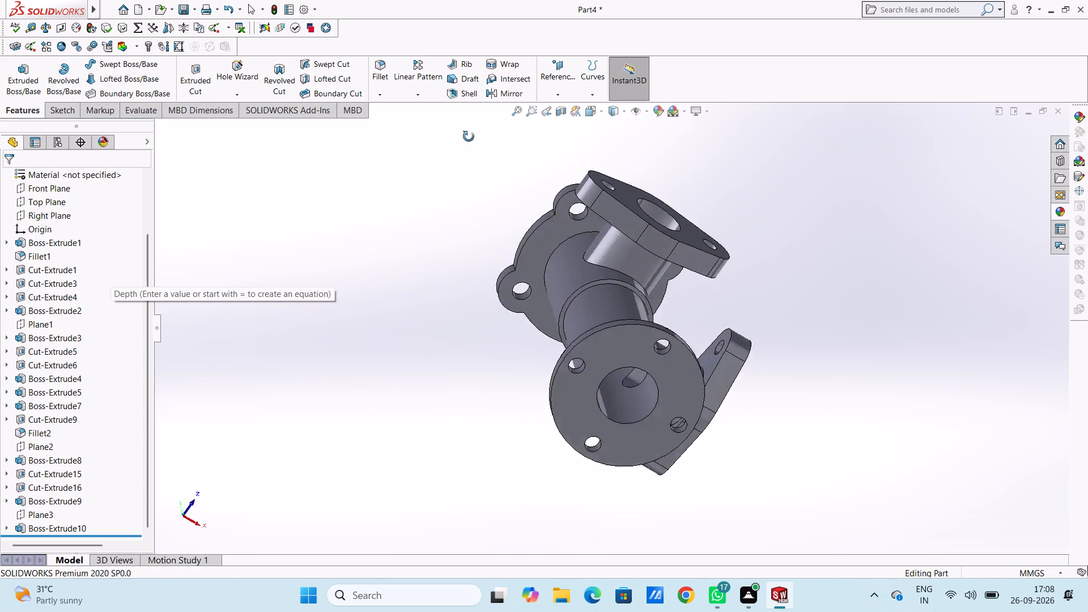
middle_click_drag(469, 137, 583, 193)
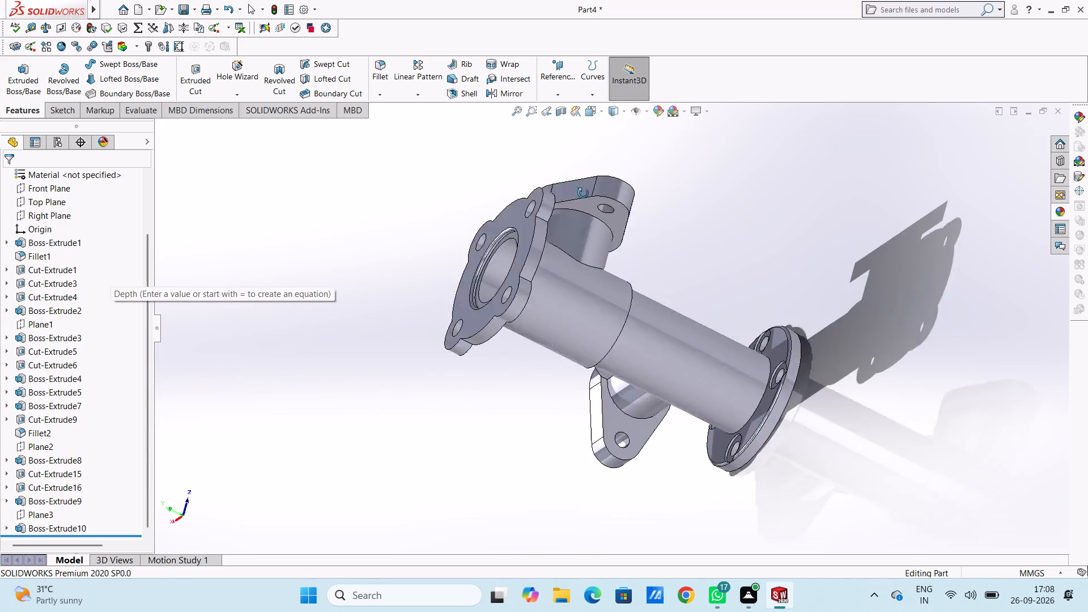
middle_click_drag(583, 193, 686, 262)
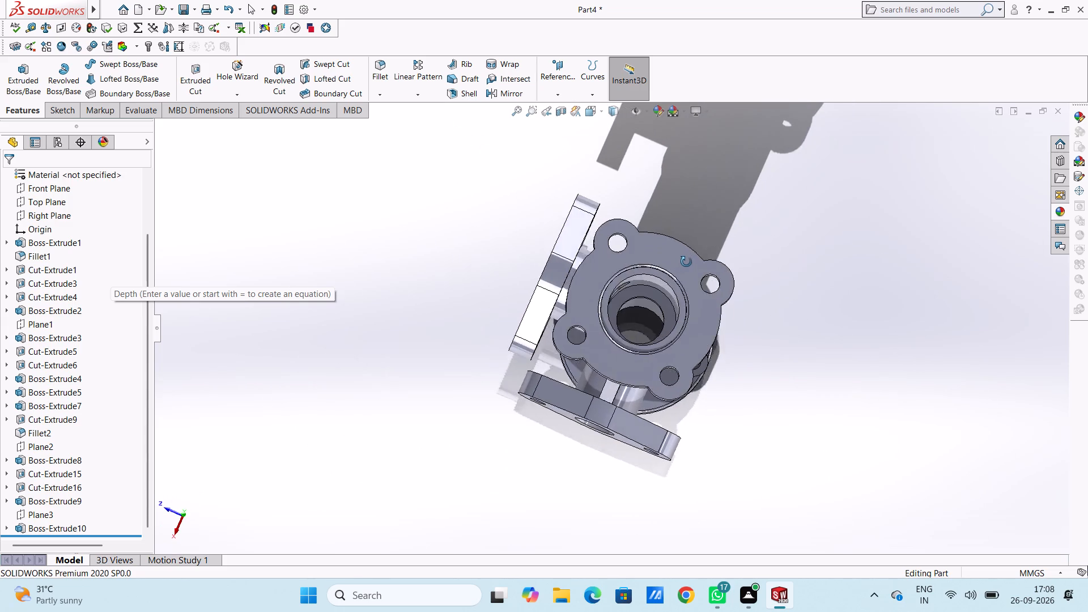
middle_click_drag(686, 262, 797, 282)
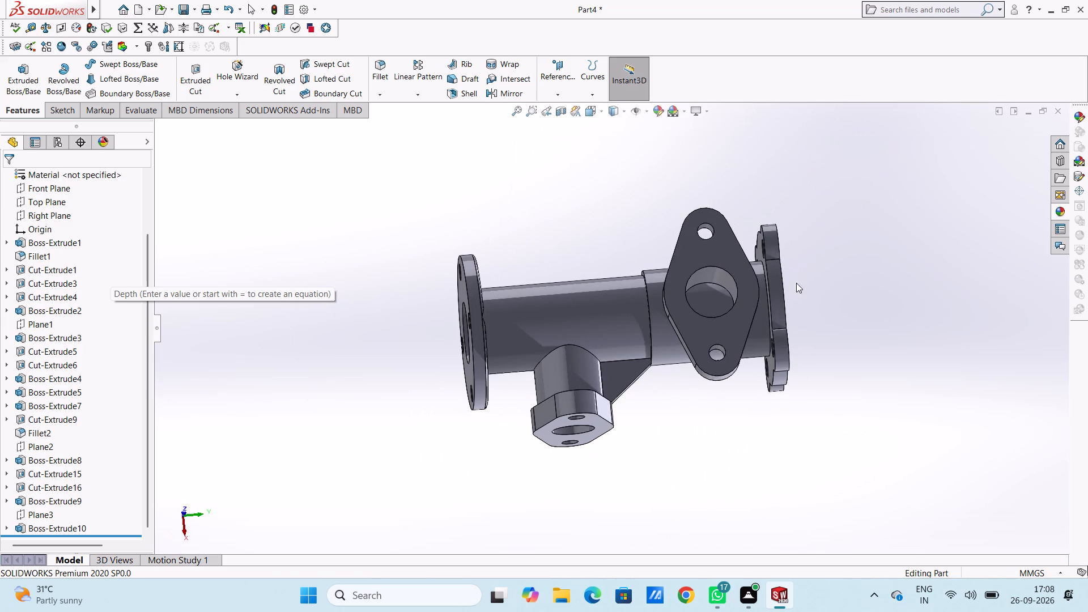
key("Escape")
key("Escape")
Open a planar section view of the valve body on the Front Plane to inspect the internal bores and gusset.
key("1")
key("ctrl+1")
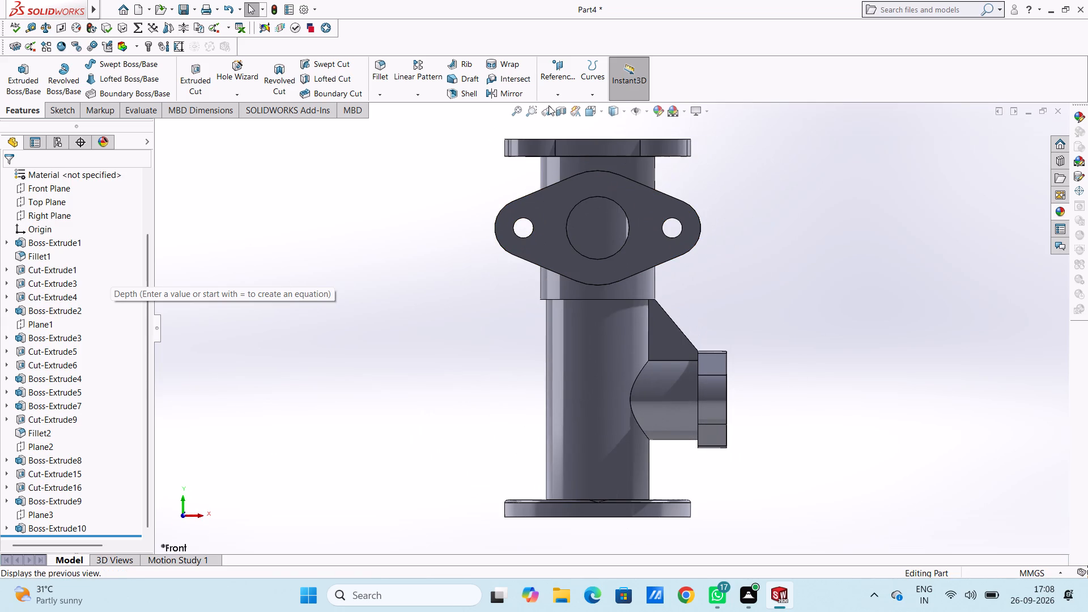
left_click(558, 111)
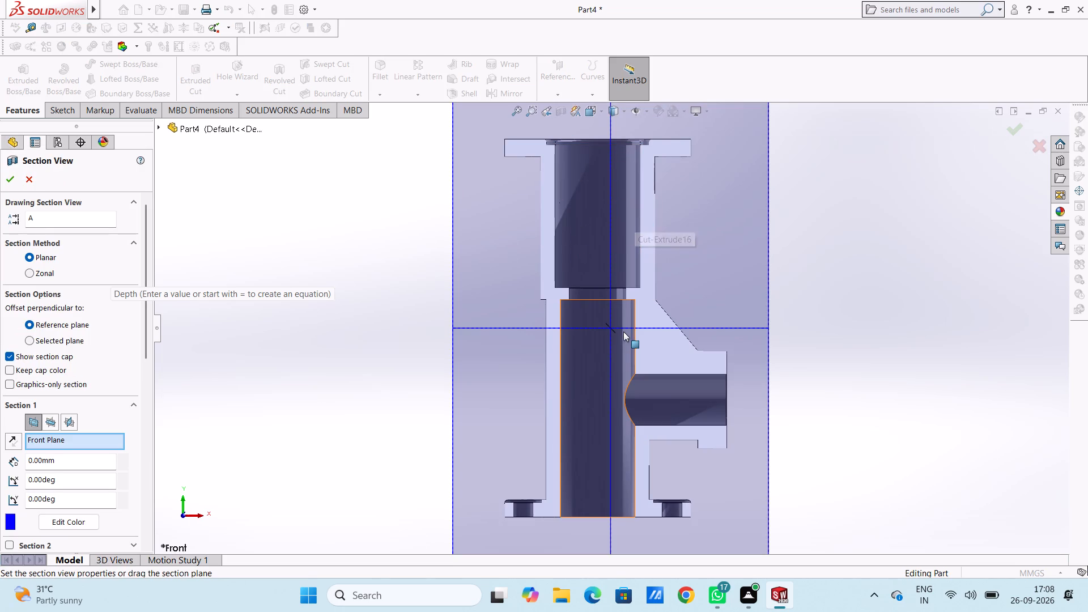
left_click_drag(610, 326, 588, 333)
left_click_drag(607, 324, 607, 324)
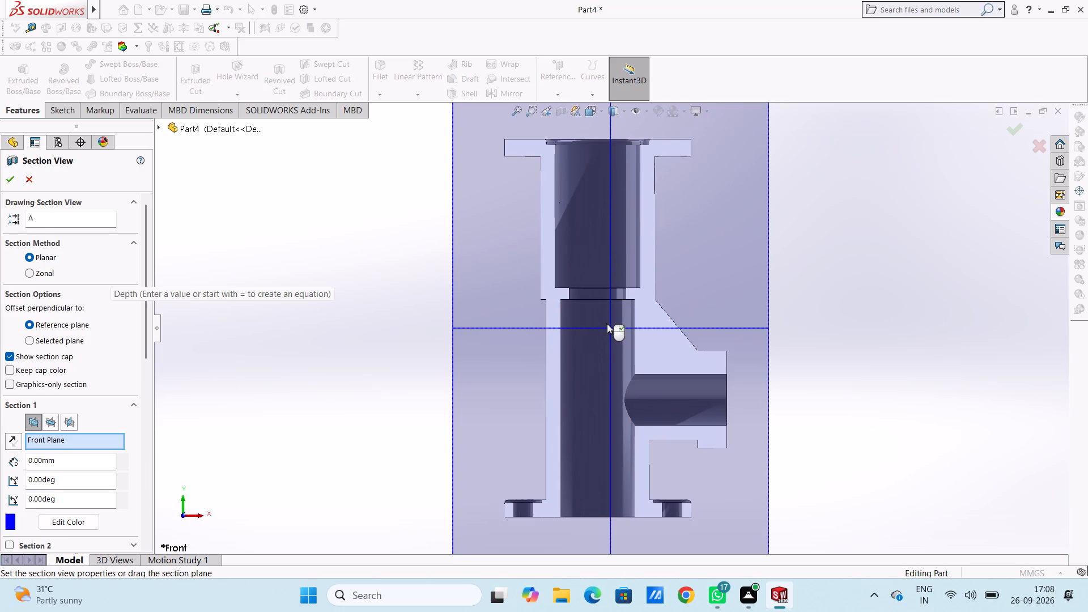
left_click_drag(607, 324, 648, 318)
left_click(658, 271)
left_click_drag(645, 250, 604, 239)
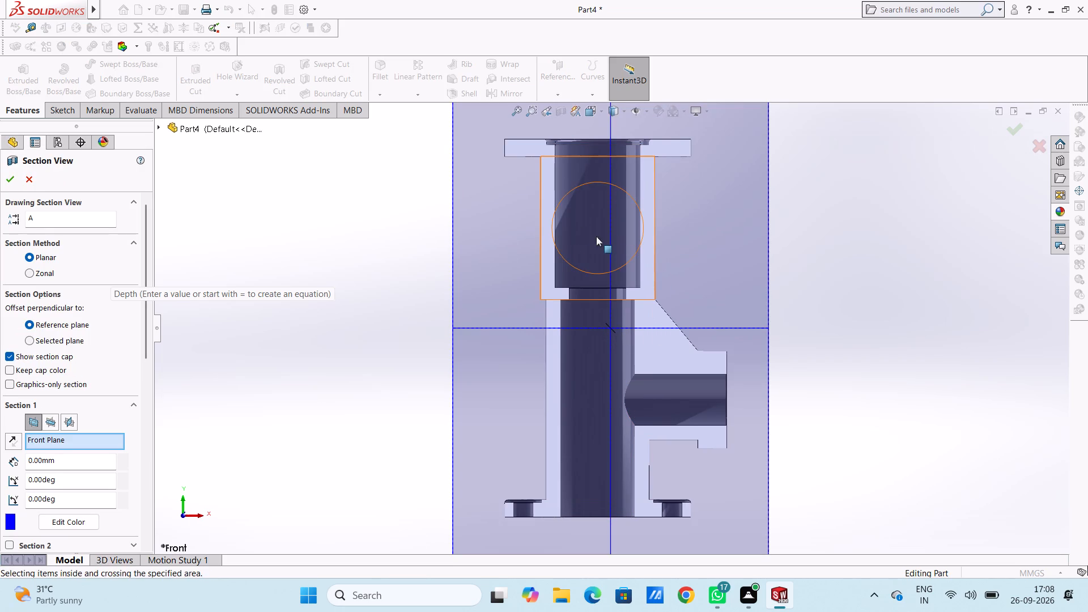
middle_click_drag(826, 216, 813, 220)
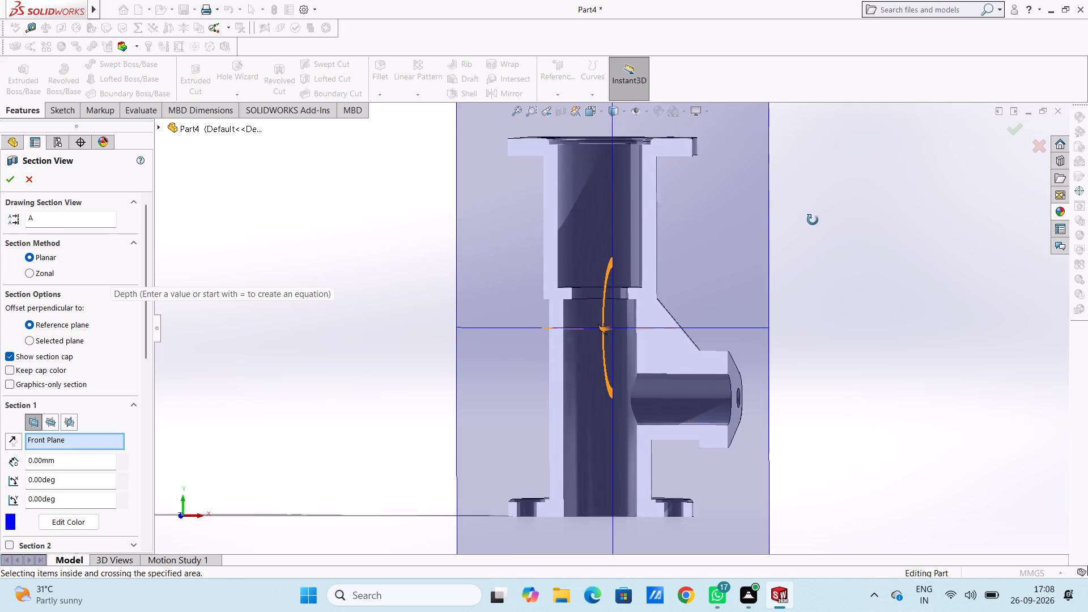
middle_click_drag(813, 220, 810, 237)
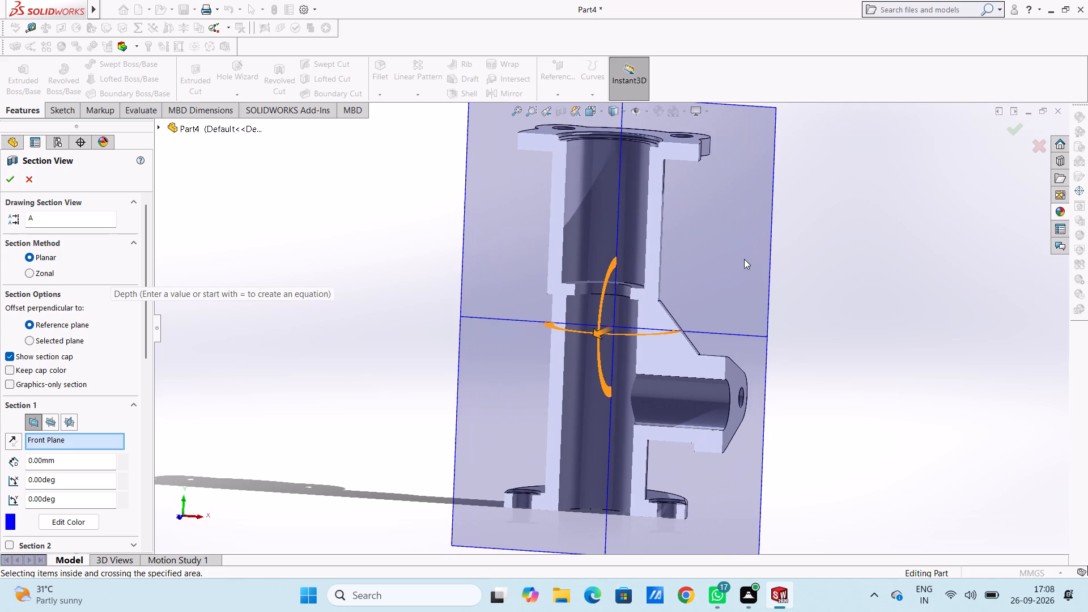
Move the Front Plane section through various depths to examine the valve body's bores and walls, then discard the section view.
left_click_drag(598, 328, 617, 332)
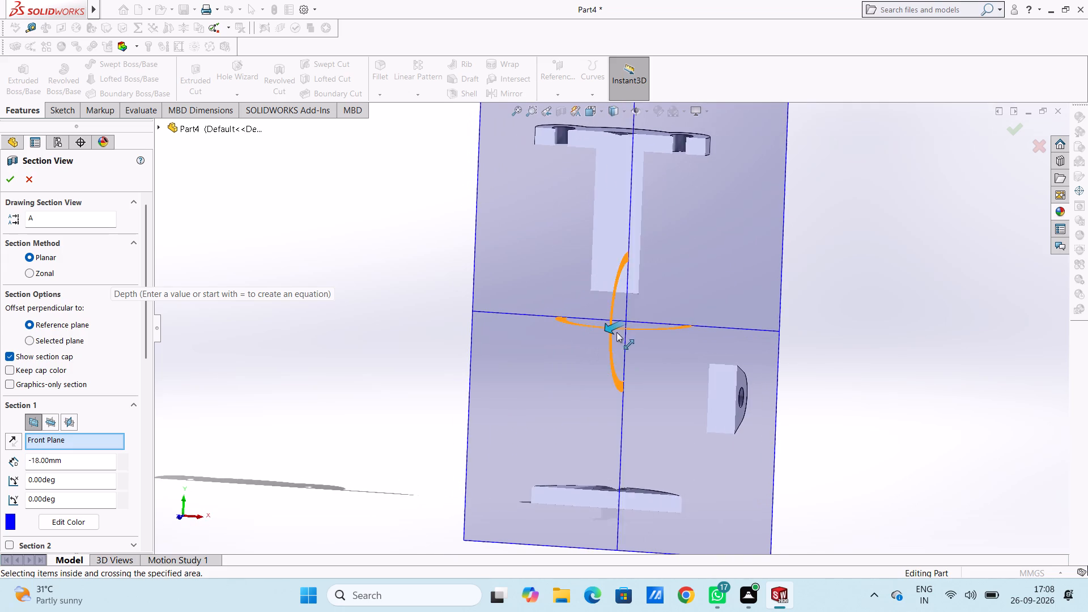
left_click_drag(617, 332, 683, 331)
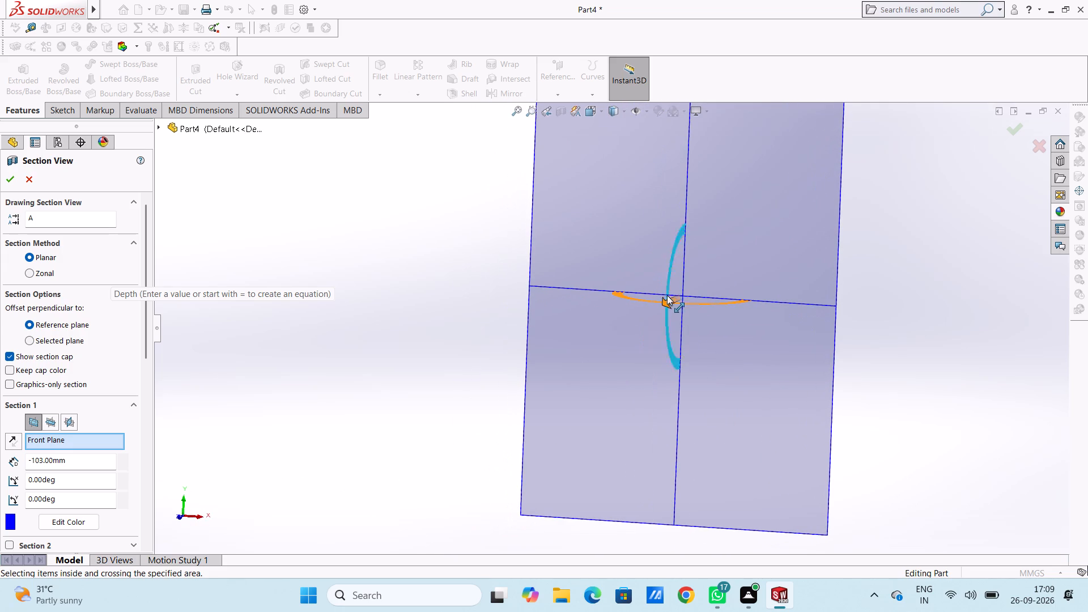
left_click_drag(665, 301, 551, 308)
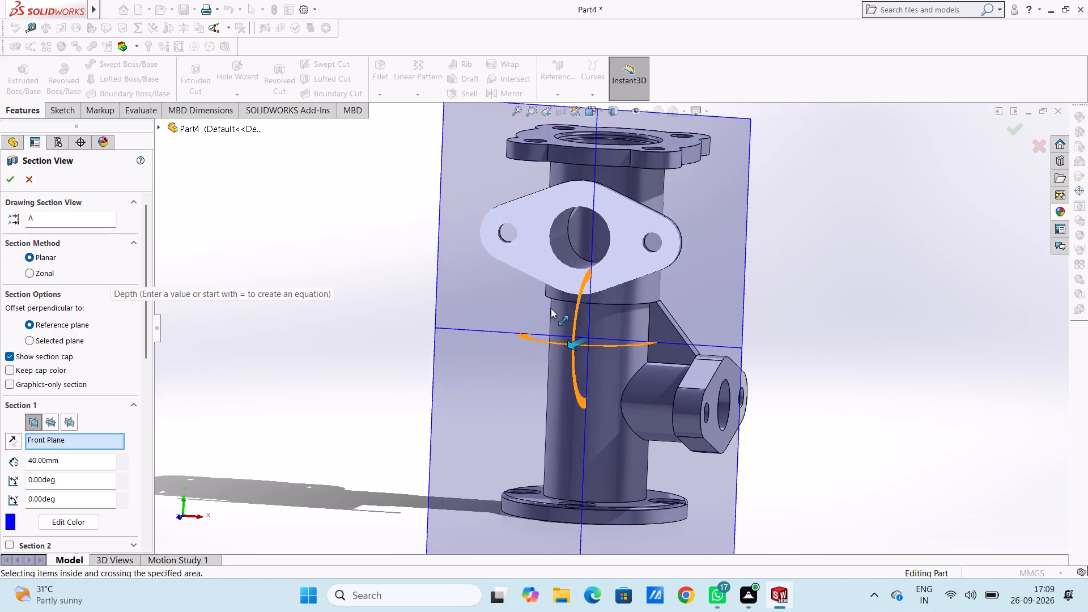
left_click_drag(551, 308, 583, 249)
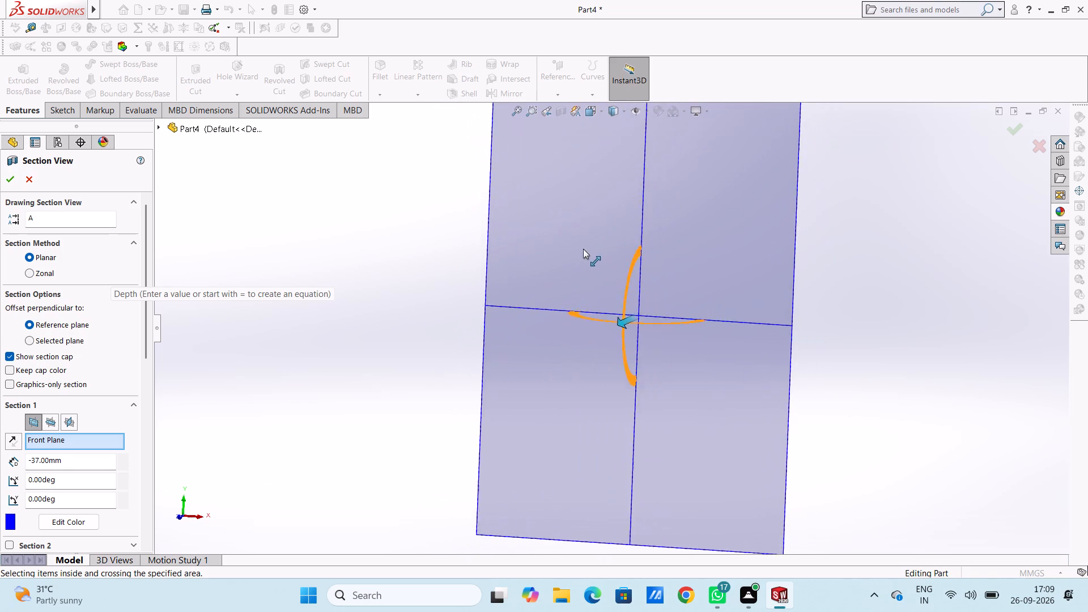
left_click_drag(583, 249, 605, 296)
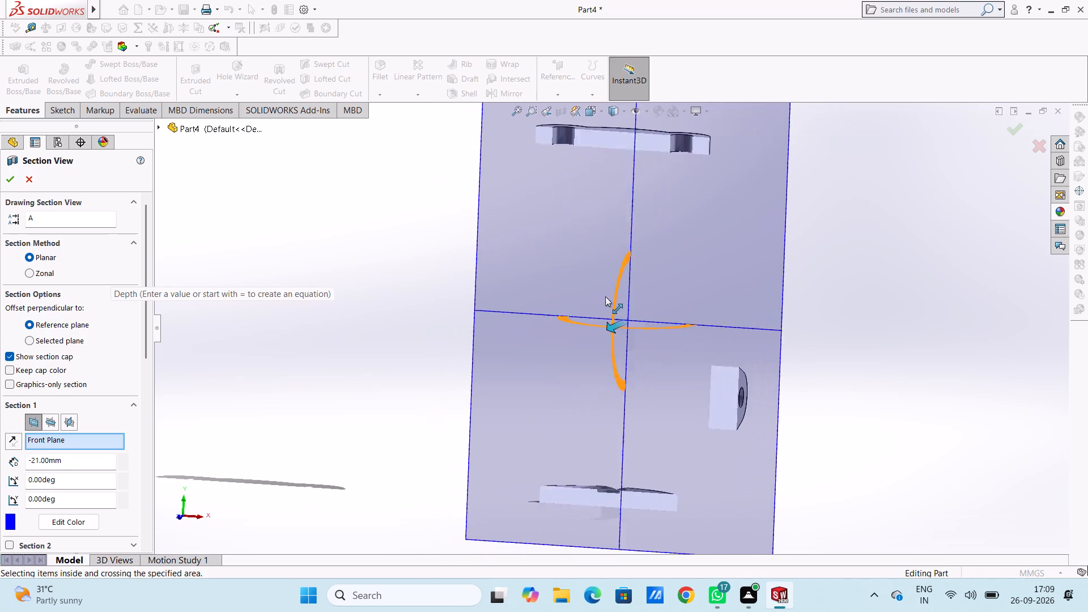
left_click_drag(605, 296, 522, 308)
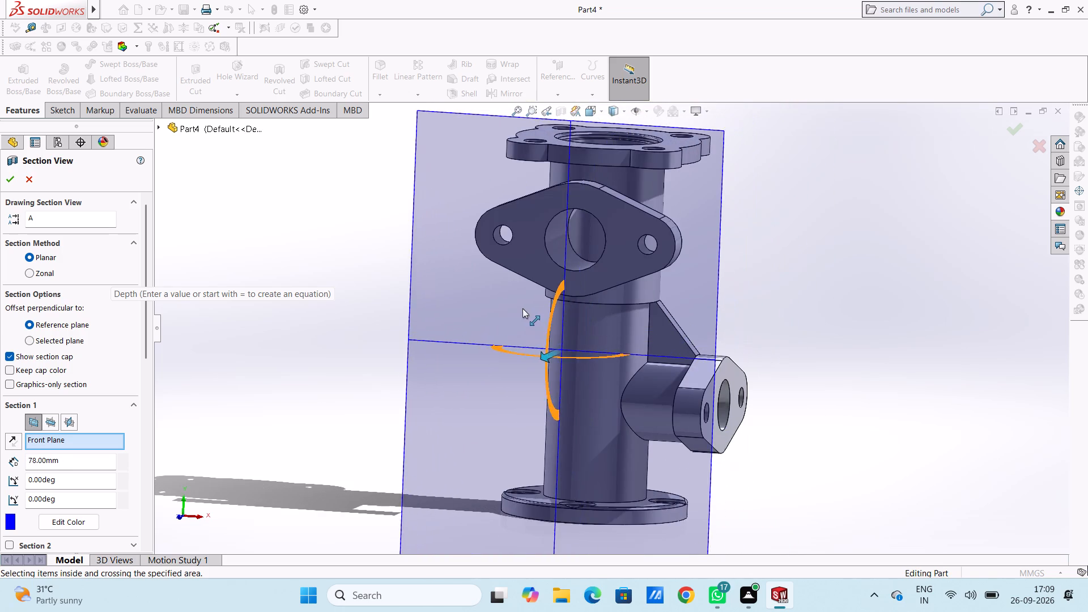
left_click_drag(522, 308, 581, 201)
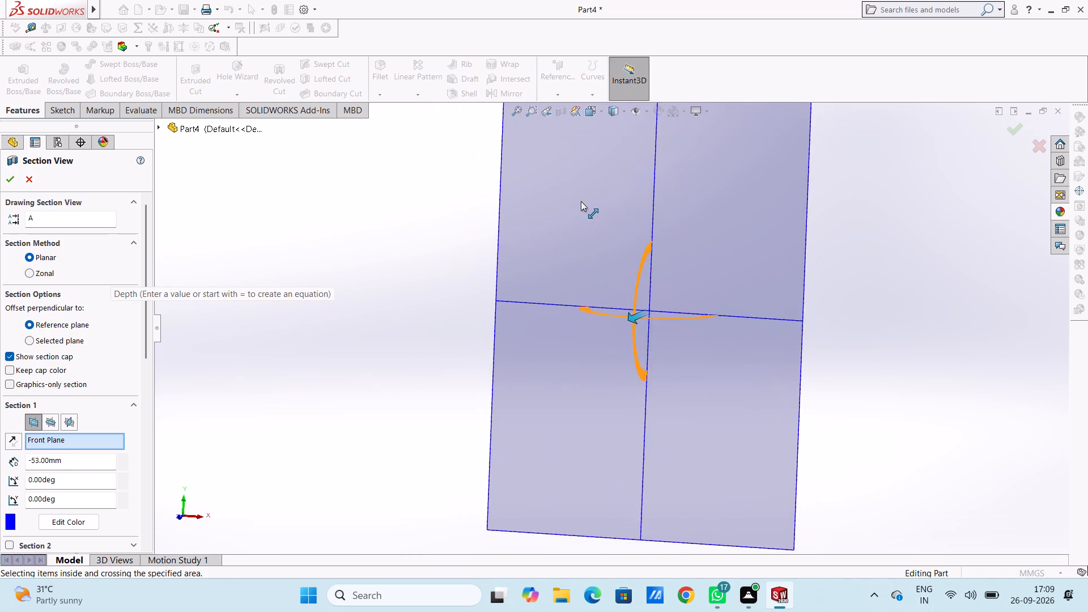
left_click_drag(581, 201, 549, 215)
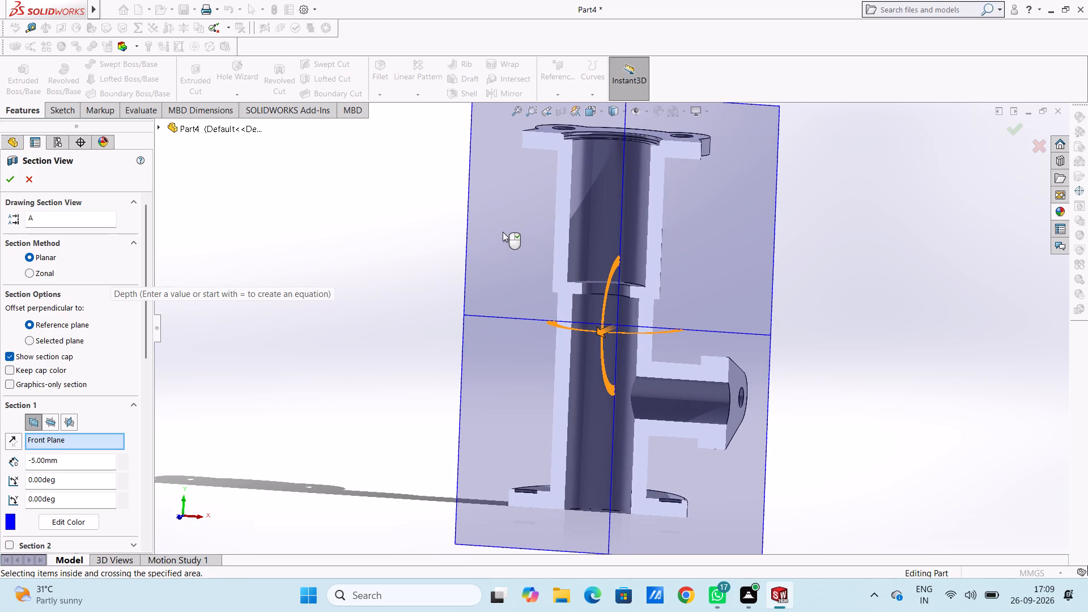
key("Escape")
key("Escape")
key("Escape")
key("Escape")
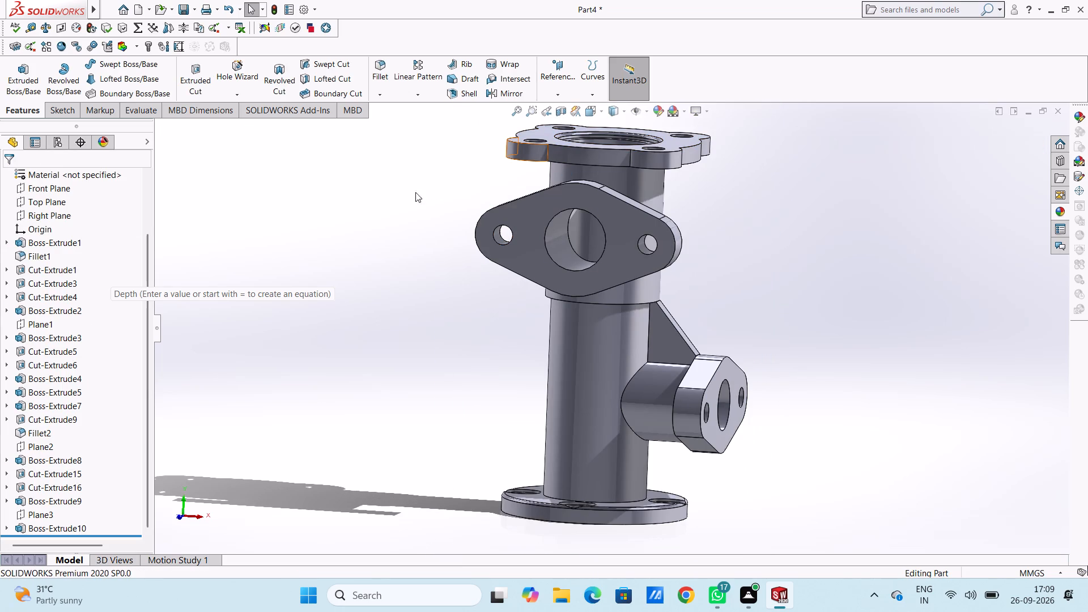
Apply the light blue-violet standard colour to the whole valve body, shown in isometric view.
scroll(412, 216, "up", 2)
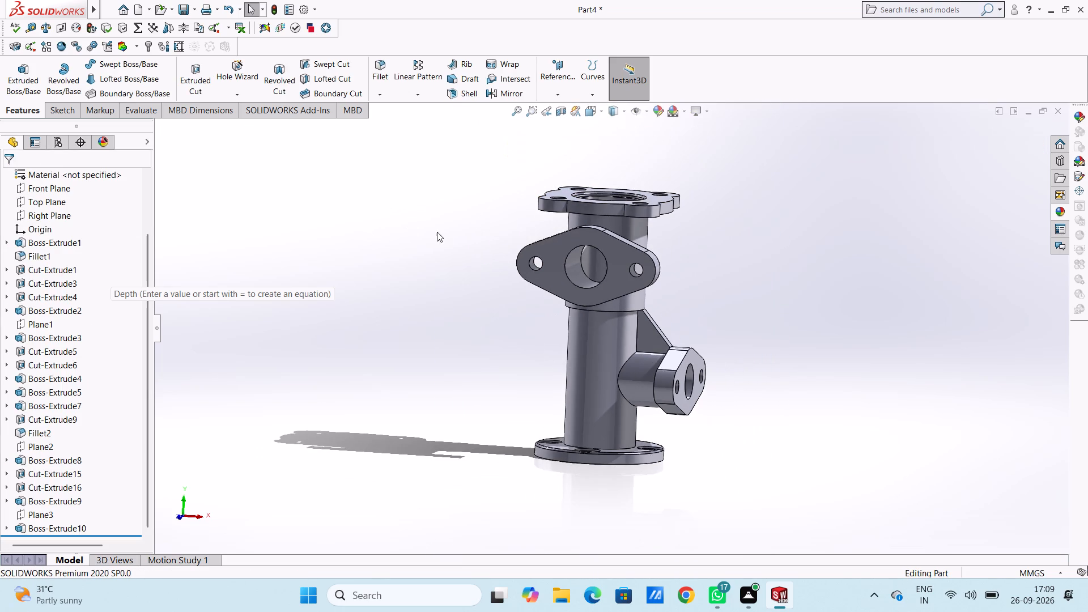
middle_click_drag(438, 233, 425, 301)
key("Escape")
key("Escape")
key("Escape")
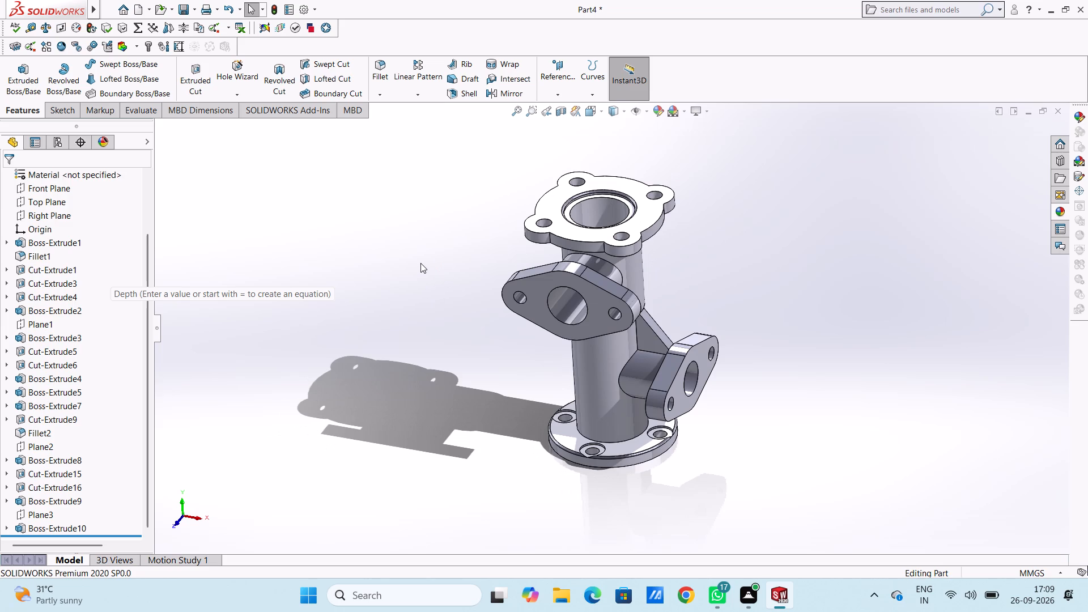
key("ctrl+7")
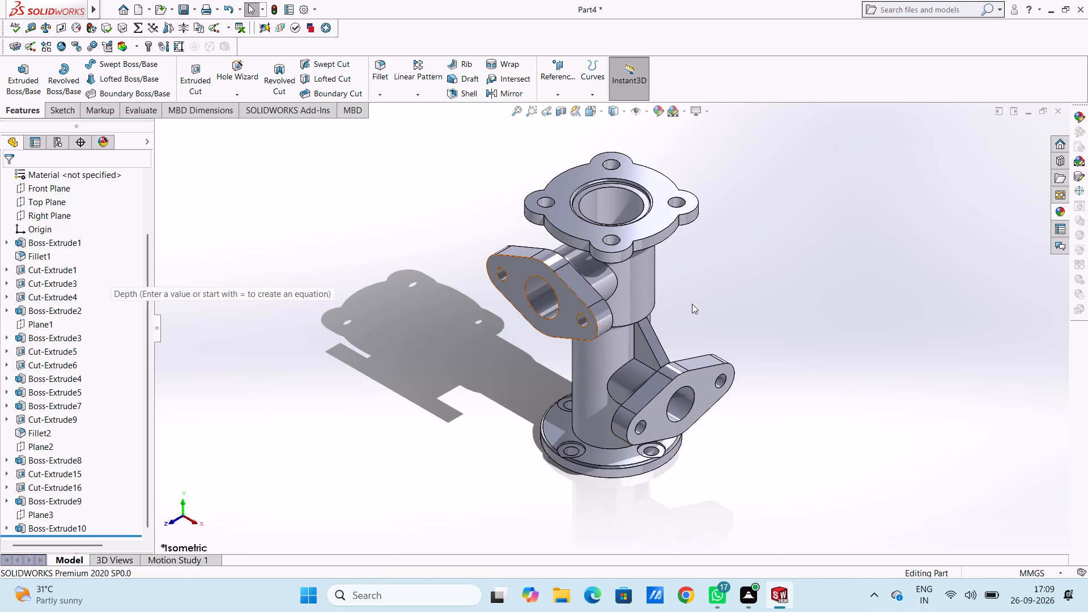
left_click(657, 113)
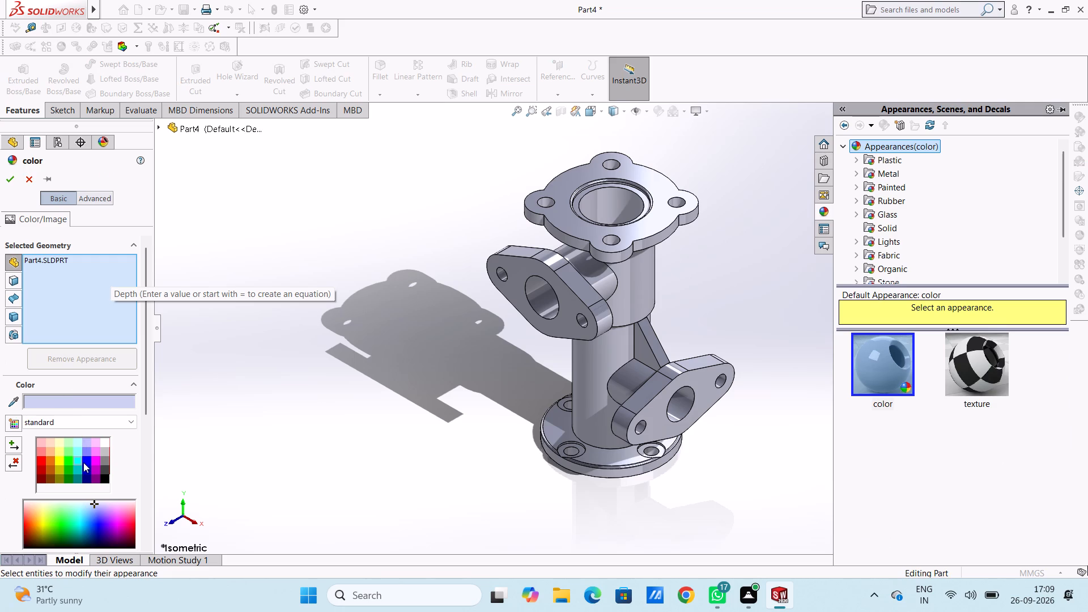
left_click(87, 448)
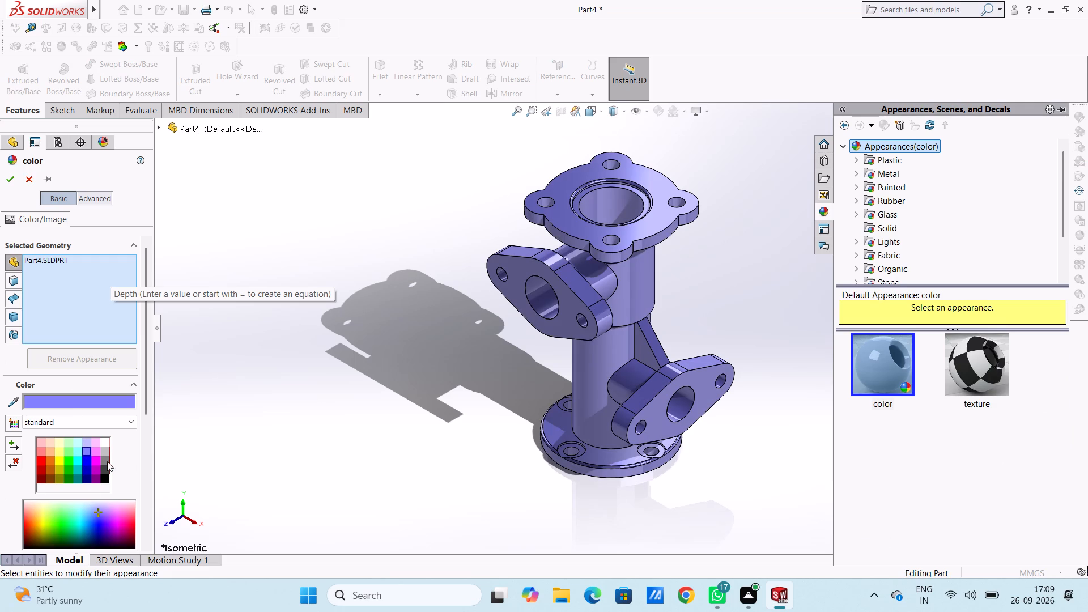
left_click(84, 460)
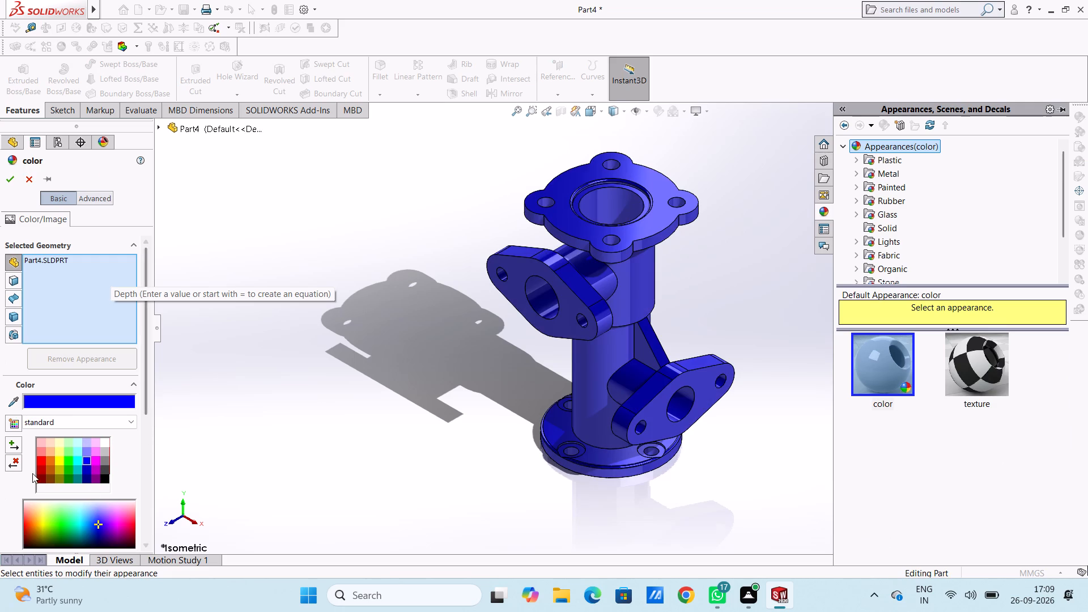
left_click(84, 452)
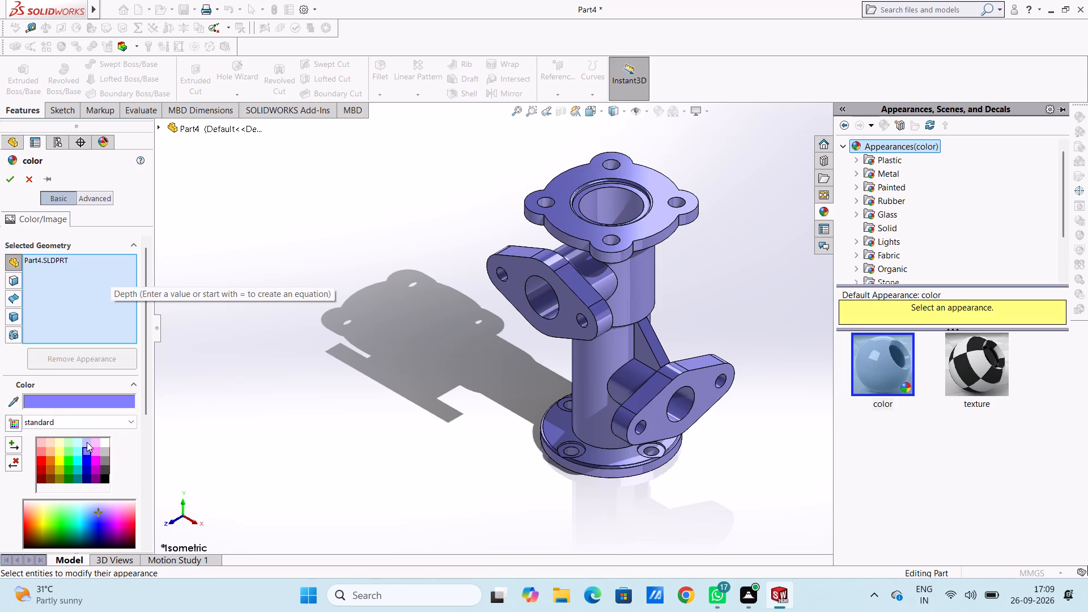
left_click(87, 441)
left_click(88, 453)
left_click(7, 179)
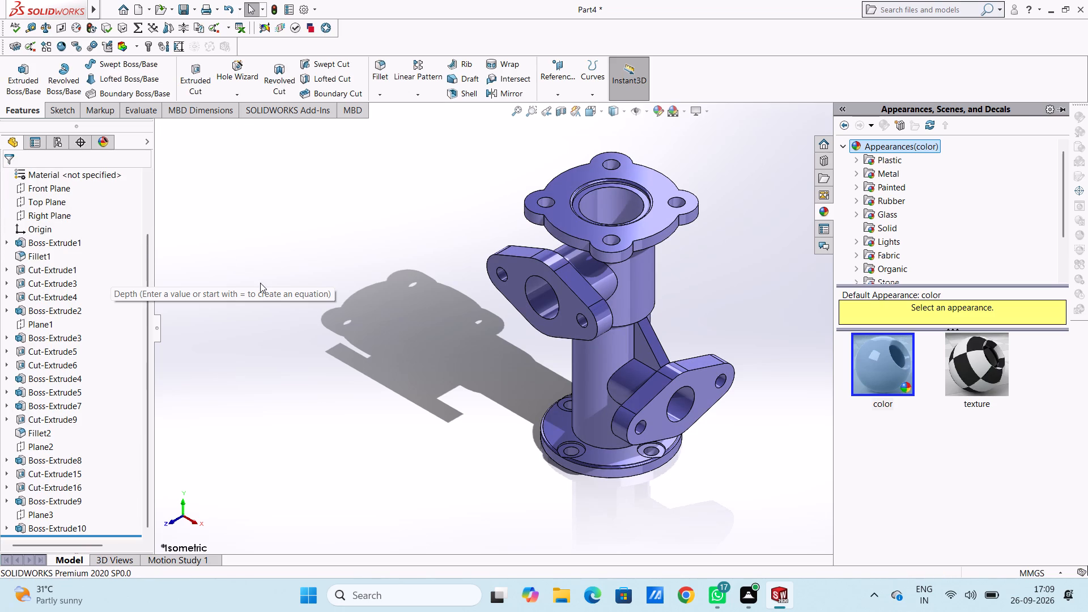
Apply the chromium plate metal appearance to the inner faces of the upper oval flange's central bore and two bolt holes.
scroll(672, 328, "down", 4)
scroll(356, 237, "up", 2)
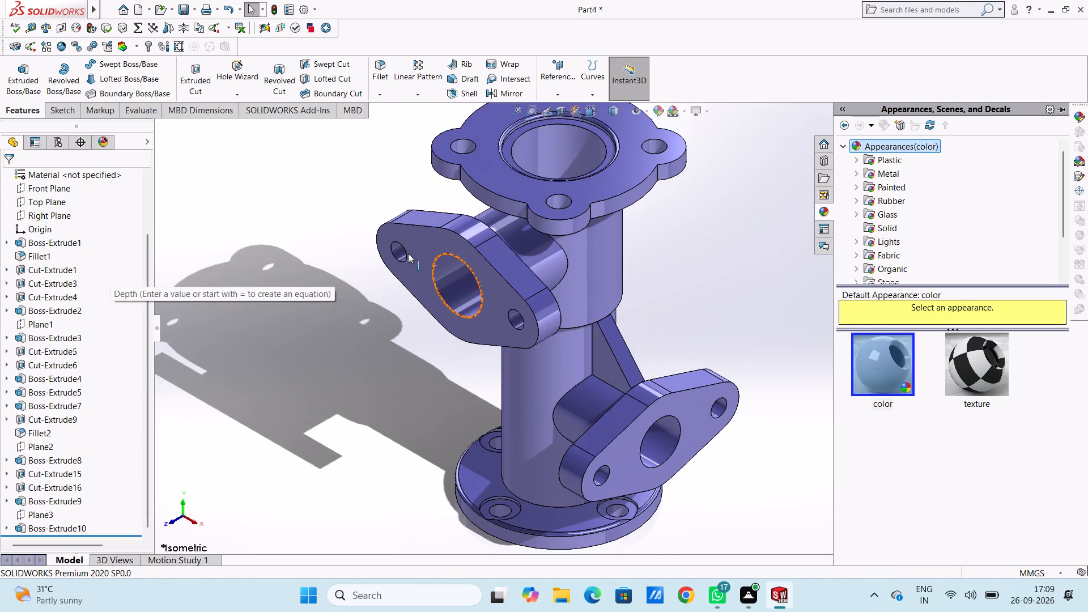
scroll(419, 258, "down", 4)
left_click(886, 172)
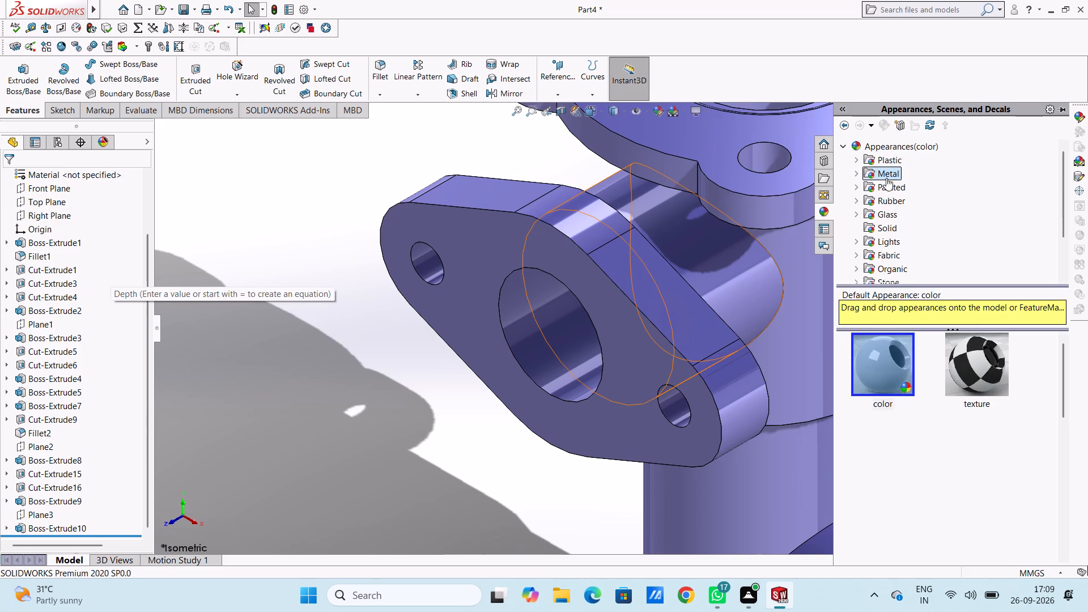
left_click_drag(983, 355, 426, 251)
left_click(424, 250)
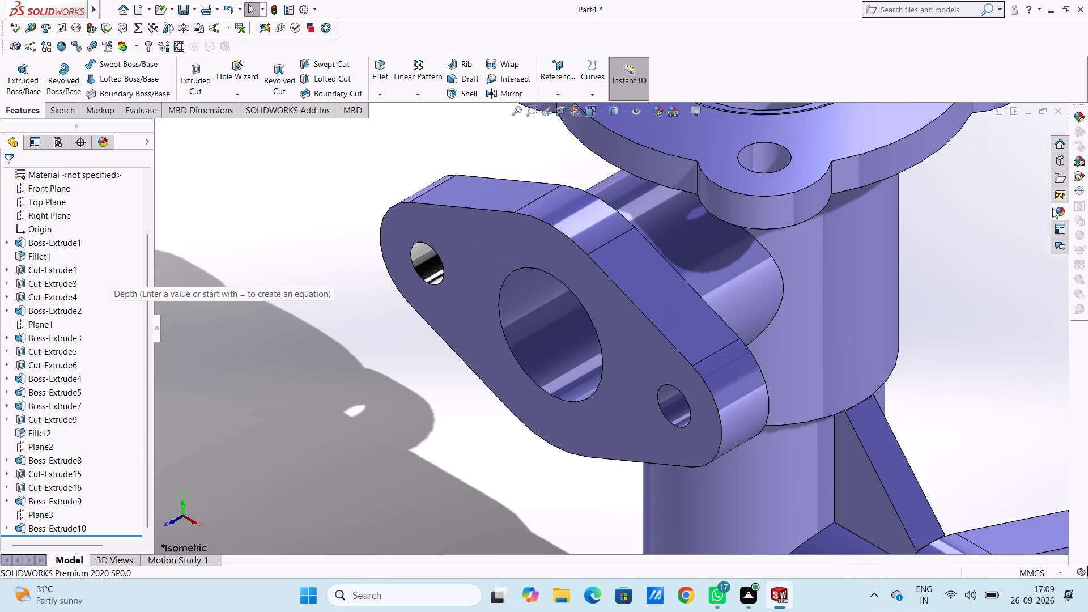
left_click(1058, 209)
left_click_drag(988, 359, 543, 376)
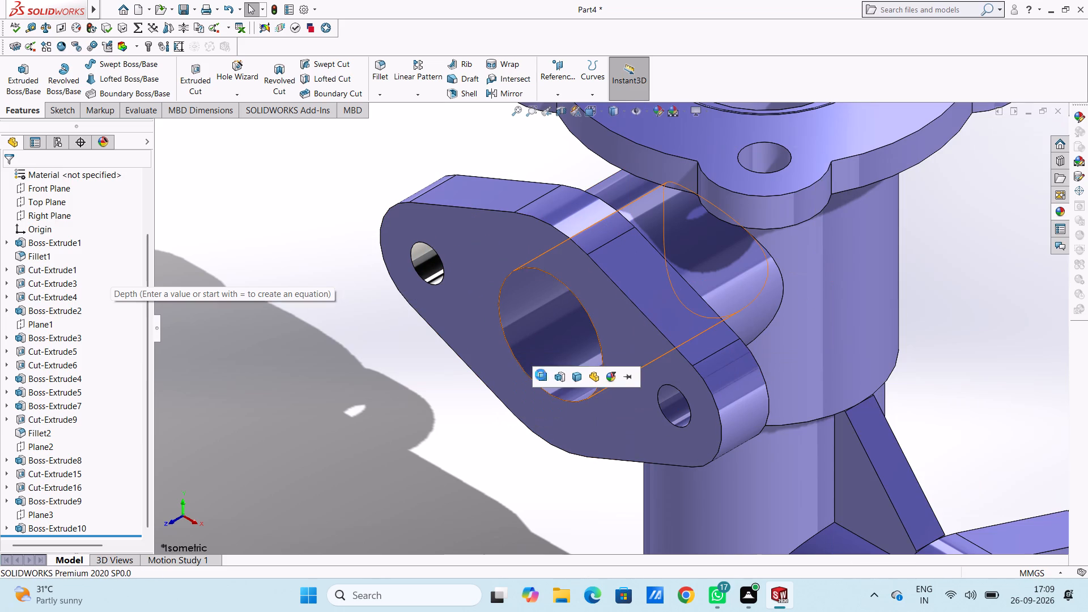
left_click(541, 375)
left_click_drag(1059, 209, 1053, 212)
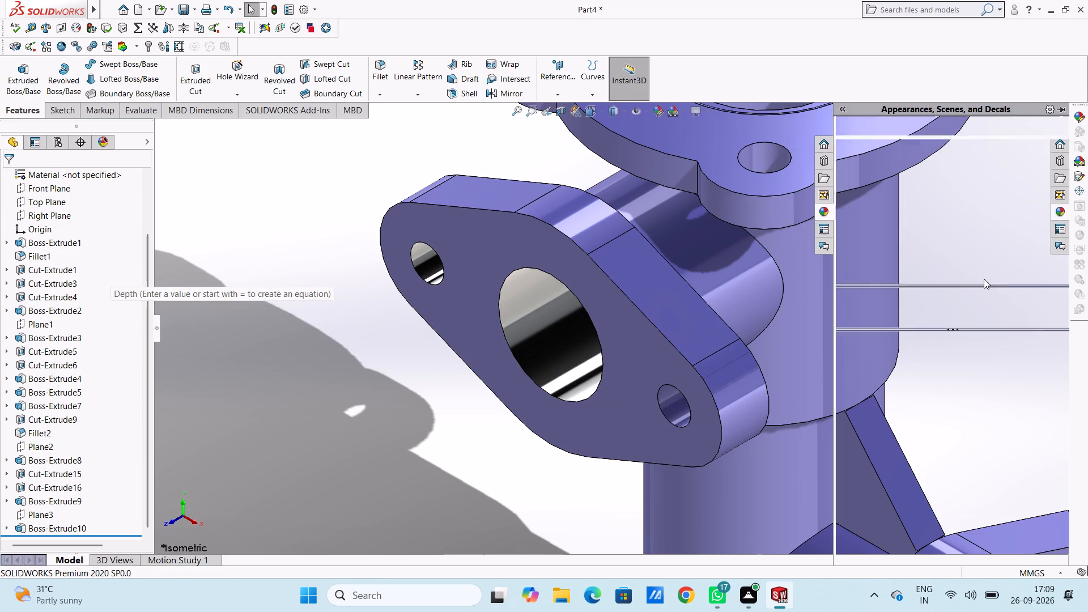
left_click_drag(997, 356, 687, 407)
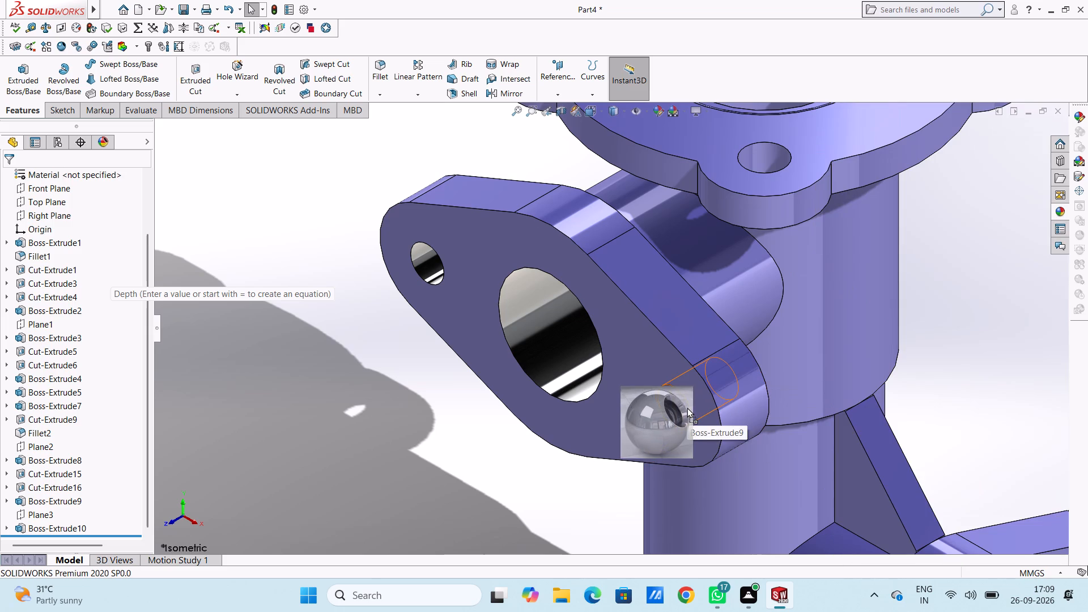
left_click_drag(687, 407, 680, 407)
left_click(679, 407)
Apply the chromium plate appearance to the inner face of the front bolt hole in the round base flange.
scroll(664, 409, "up", 6)
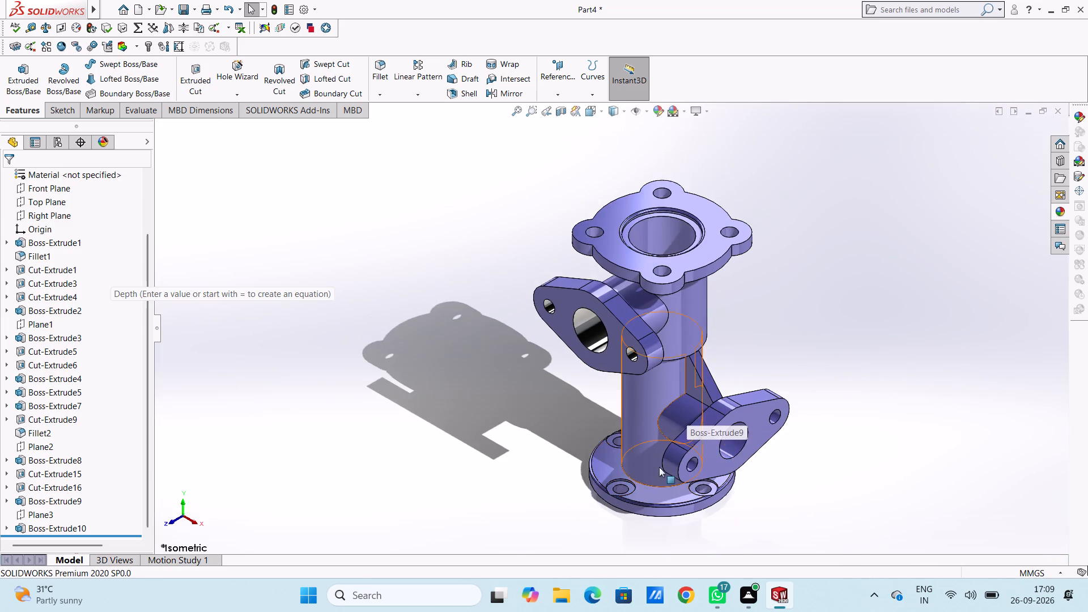
scroll(630, 481, "down", 9)
scroll(554, 347, "down", 1)
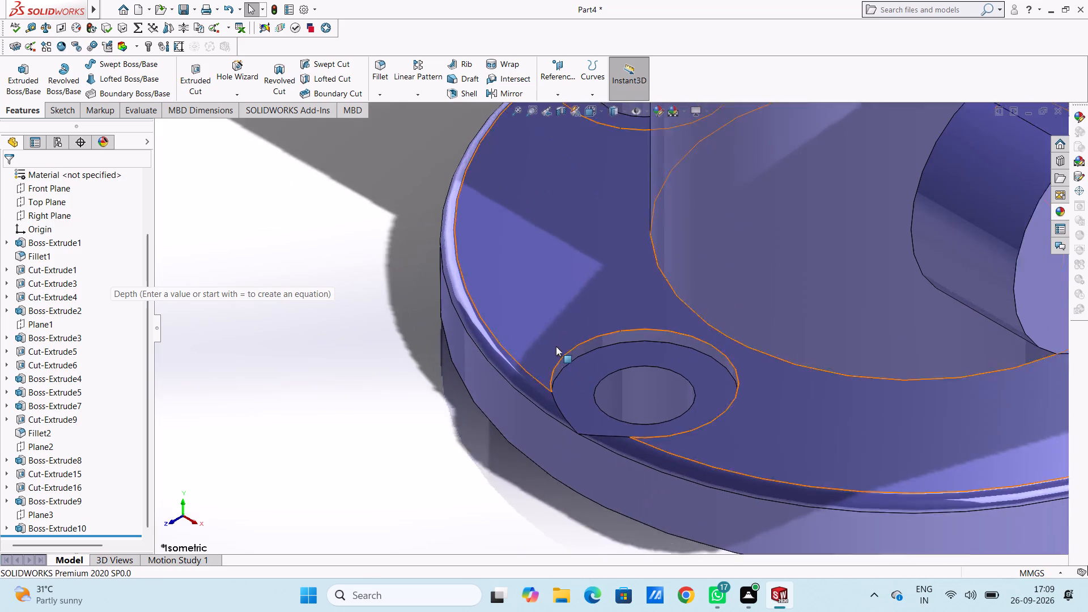
scroll(556, 346, "down", 2)
left_click(1054, 207)
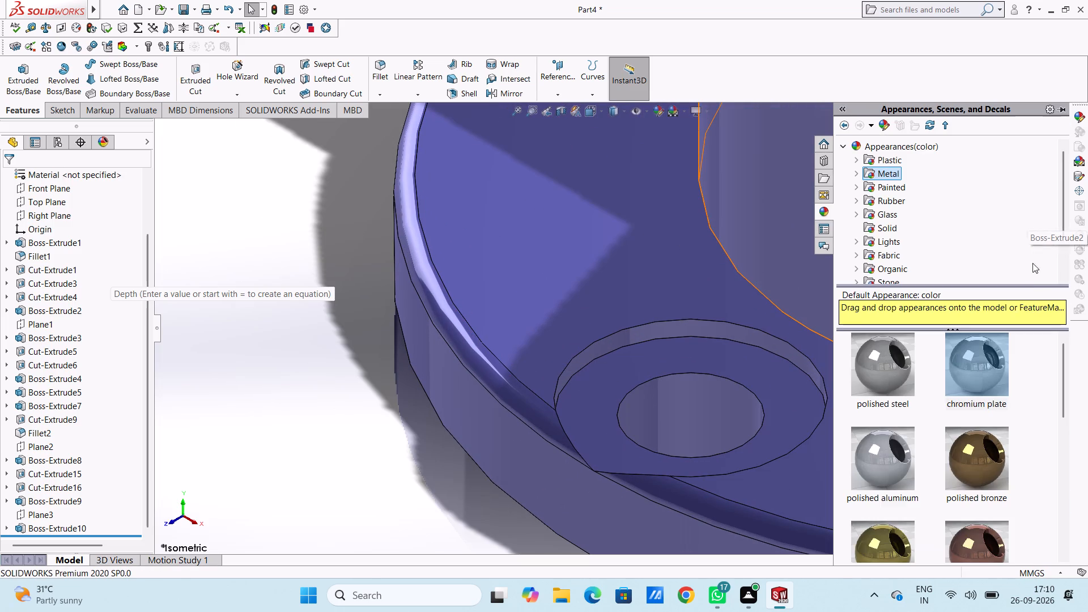
left_click_drag(977, 362, 708, 400)
left_click(708, 400)
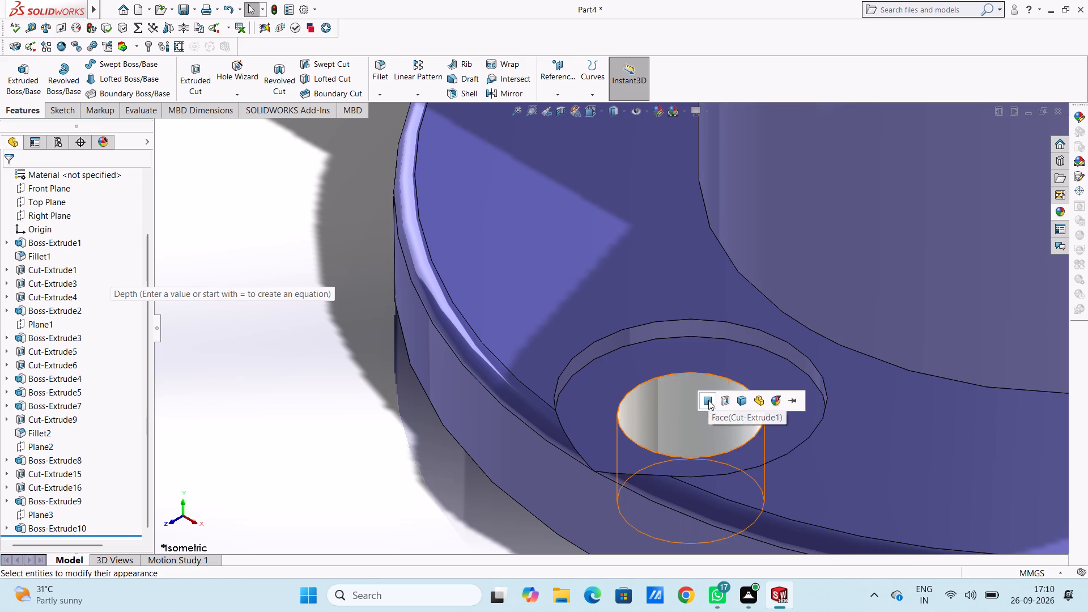
Apply the chromium plate appearance to the base flange's counterbore feature, Cut-Extrude3.
scroll(651, 342, "down", 5)
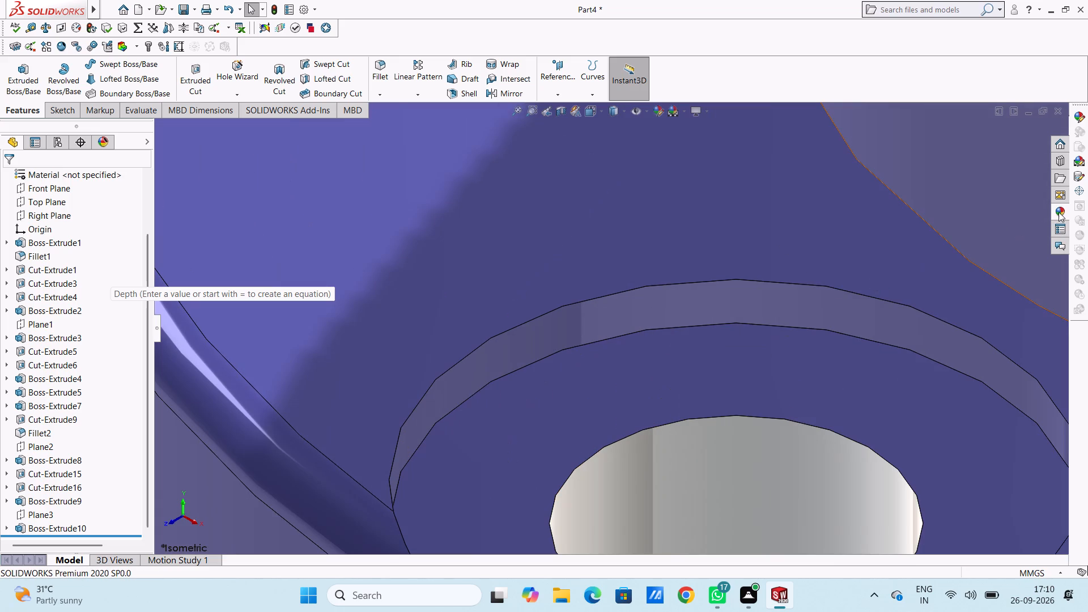
left_click(1059, 212)
left_click_drag(963, 362, 618, 321)
left_click(634, 318)
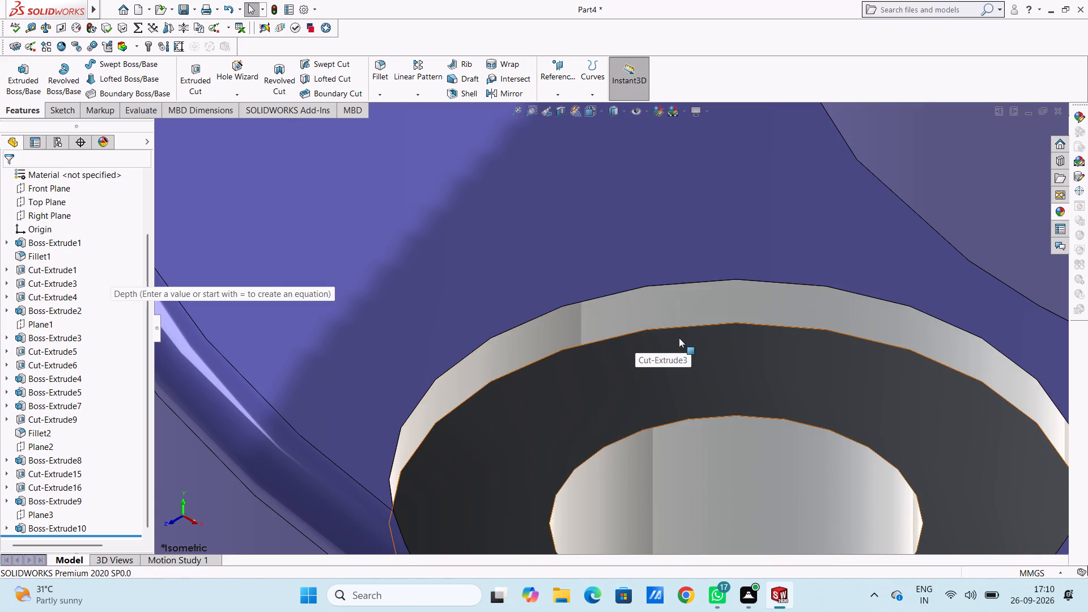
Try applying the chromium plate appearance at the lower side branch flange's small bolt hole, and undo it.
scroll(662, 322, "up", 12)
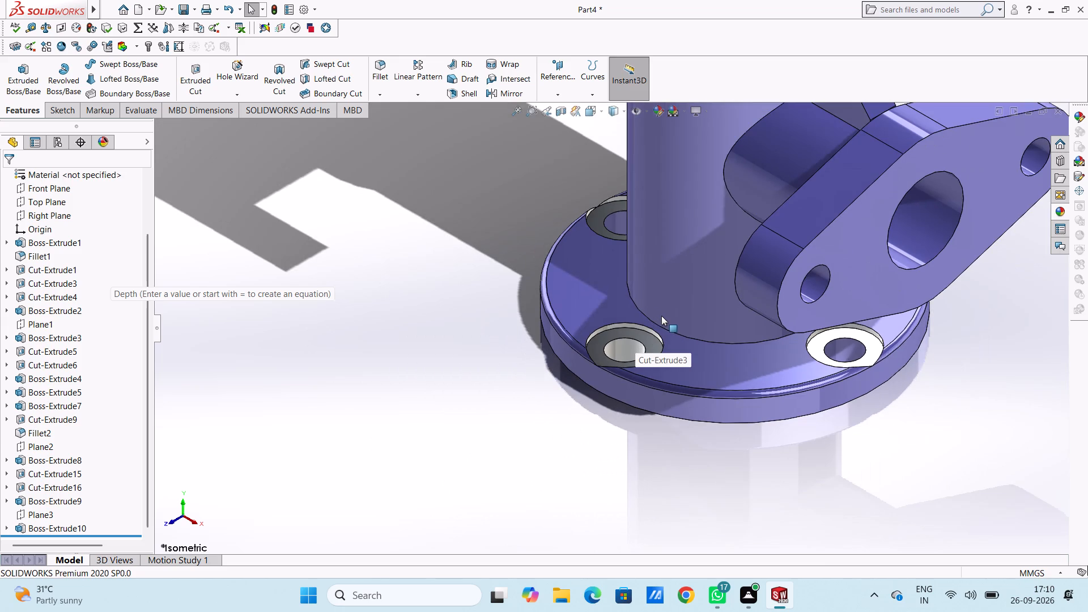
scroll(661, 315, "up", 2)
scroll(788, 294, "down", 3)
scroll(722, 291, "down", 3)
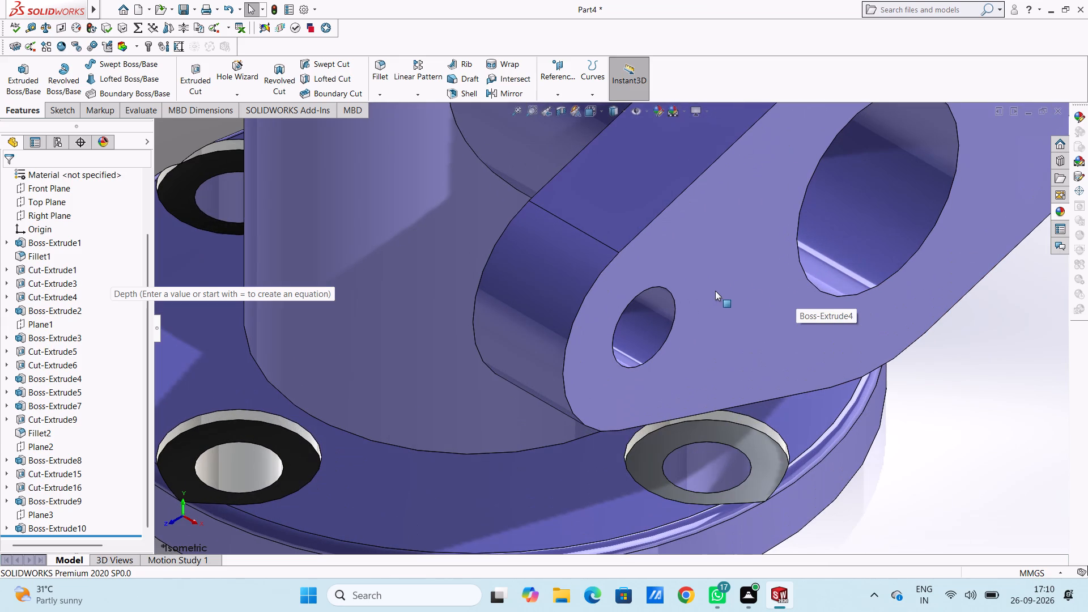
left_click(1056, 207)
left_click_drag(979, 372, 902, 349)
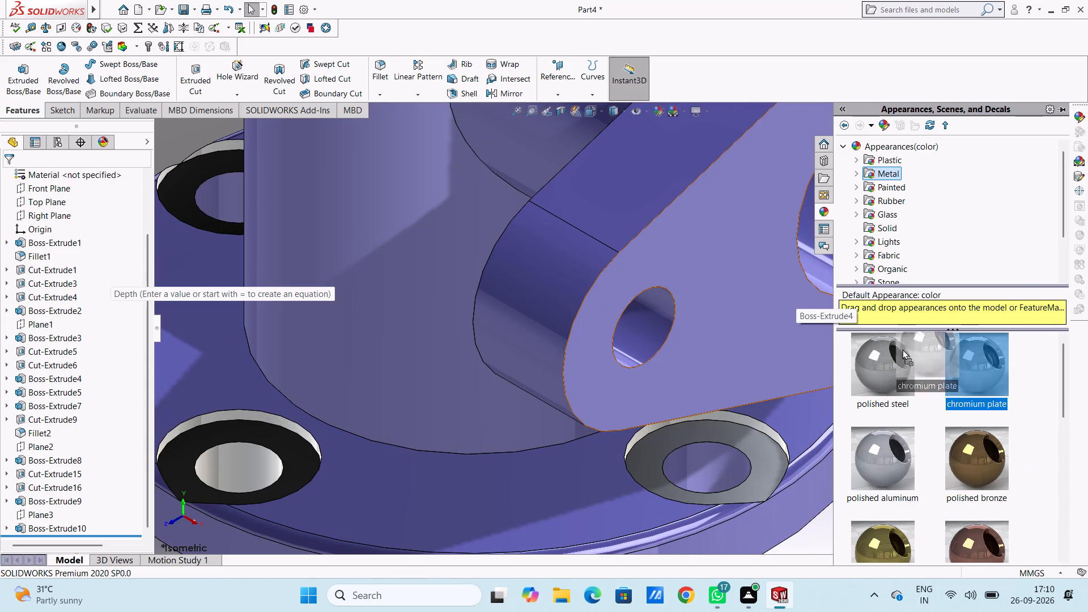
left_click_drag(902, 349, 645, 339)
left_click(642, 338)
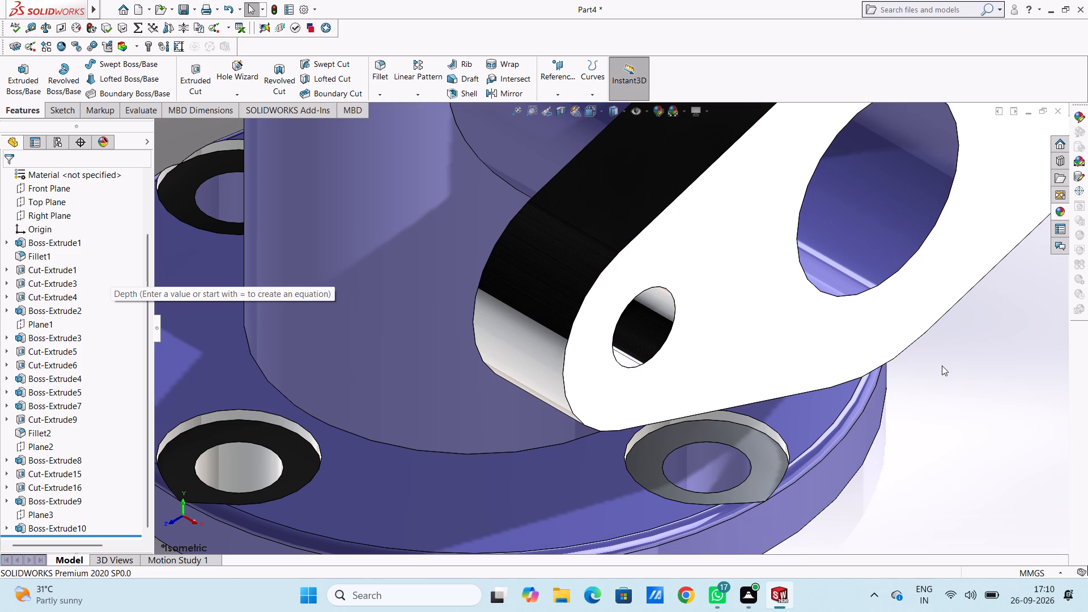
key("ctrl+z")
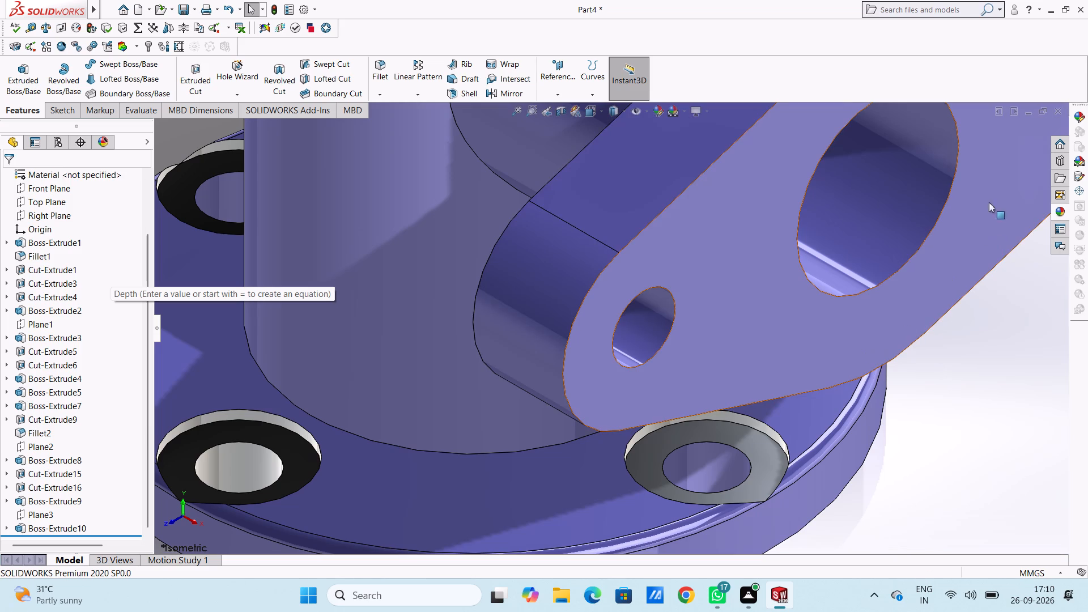
Apply the chromium plate appearance to the inner faces of the lower side branch flange's two bolt holes and central bore.
left_click(1059, 208)
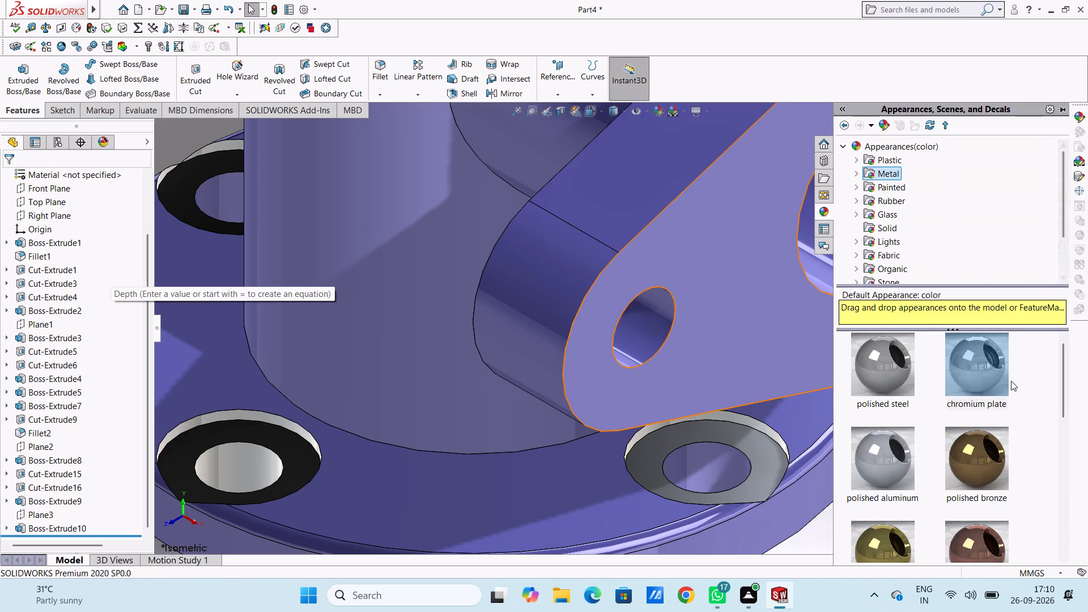
left_click_drag(989, 364, 652, 323)
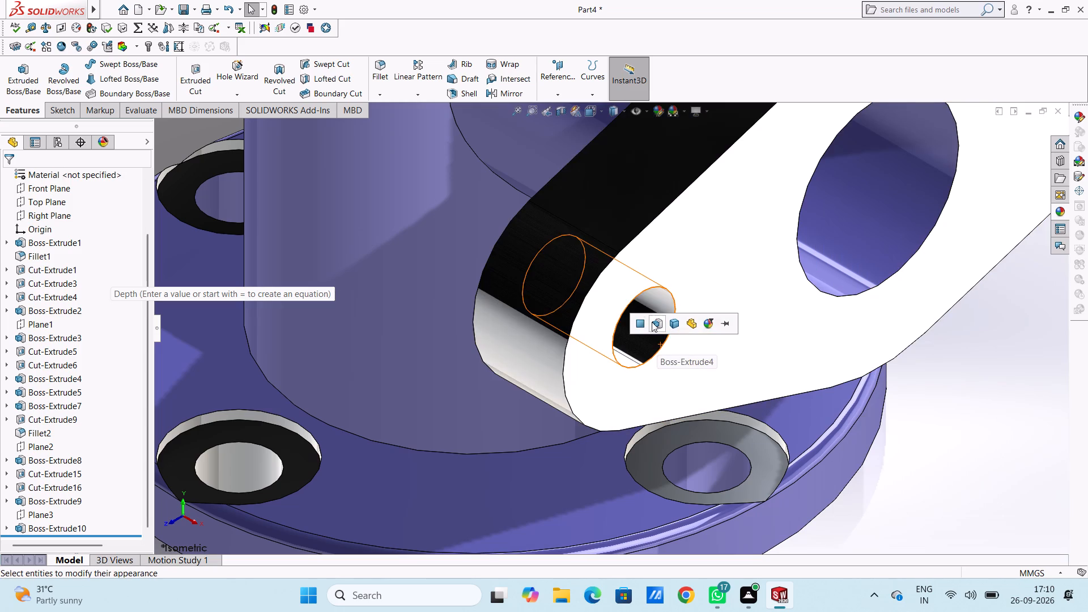
left_click(636, 325)
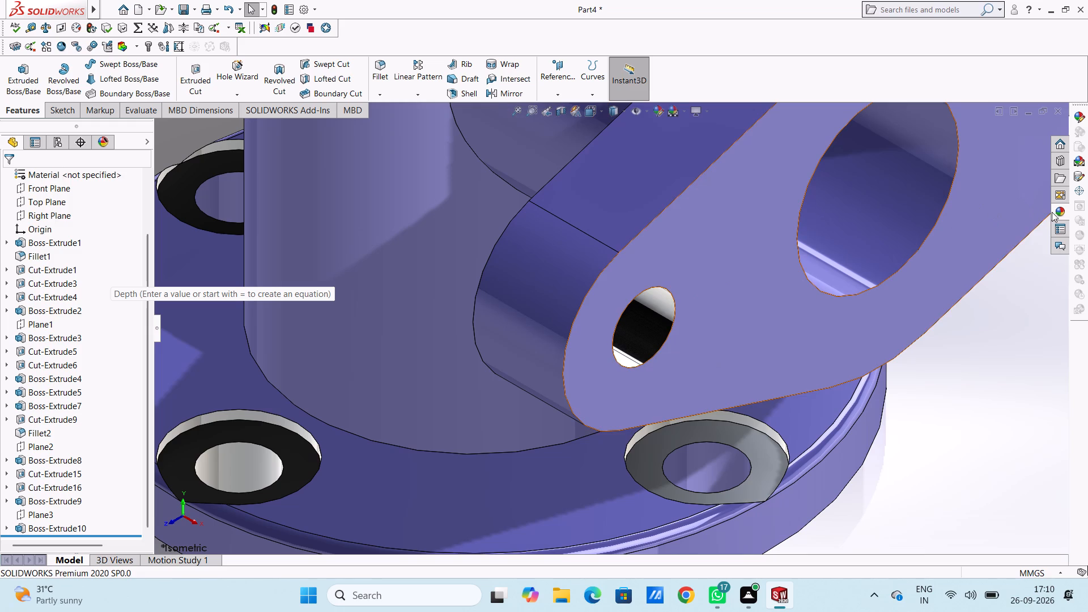
left_click(1056, 209)
left_click_drag(974, 371, 847, 256)
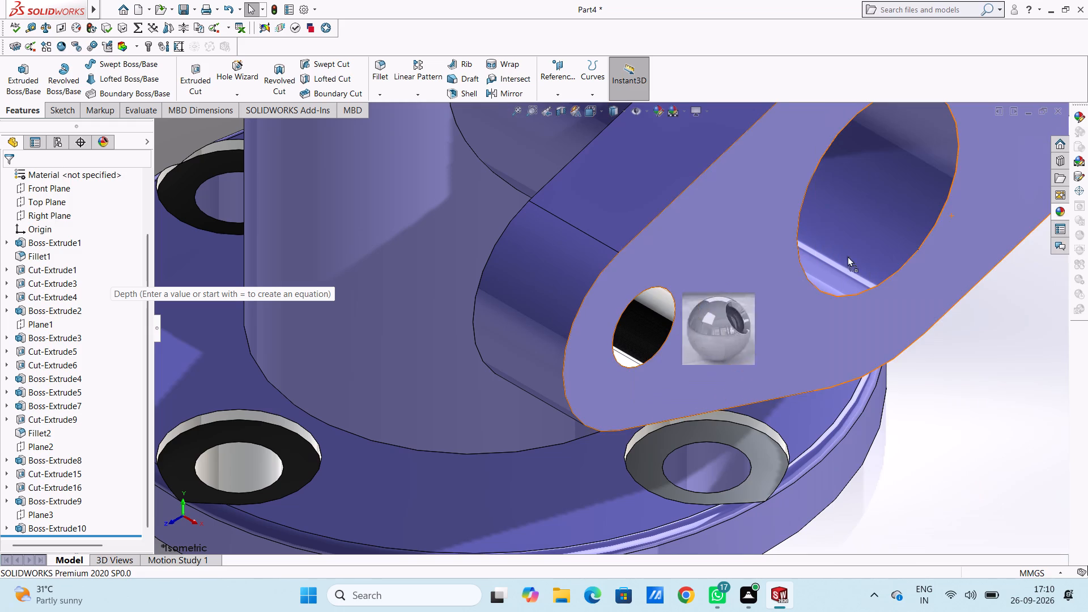
left_click_drag(847, 256, 881, 208)
left_click(881, 209)
scroll(879, 203, "up", 3)
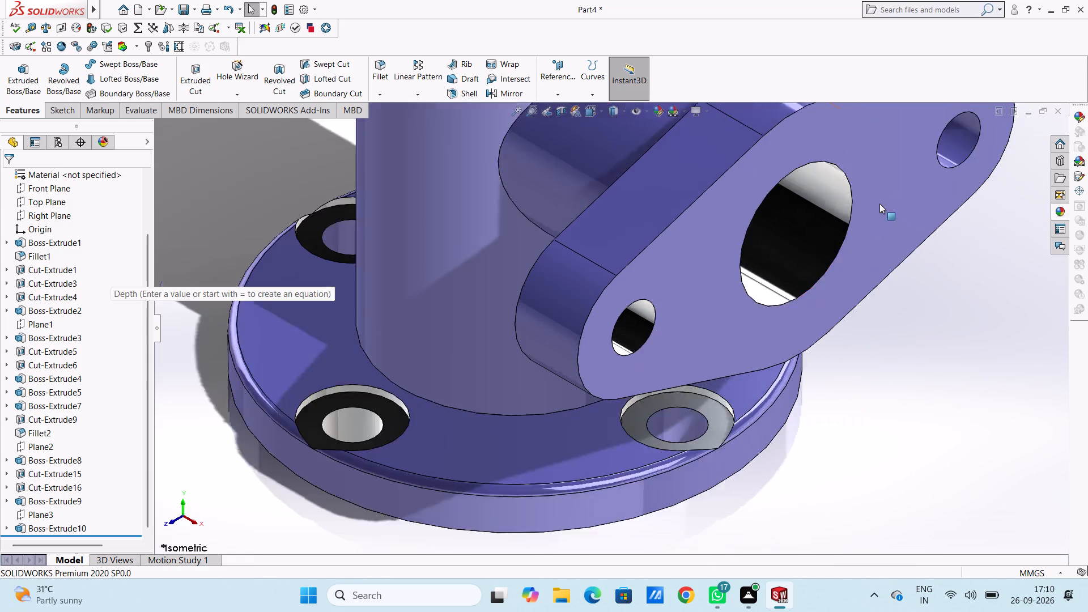
scroll(879, 203, "up", 3)
scroll(834, 208, "down", 3)
scroll(695, 274, "down", 3)
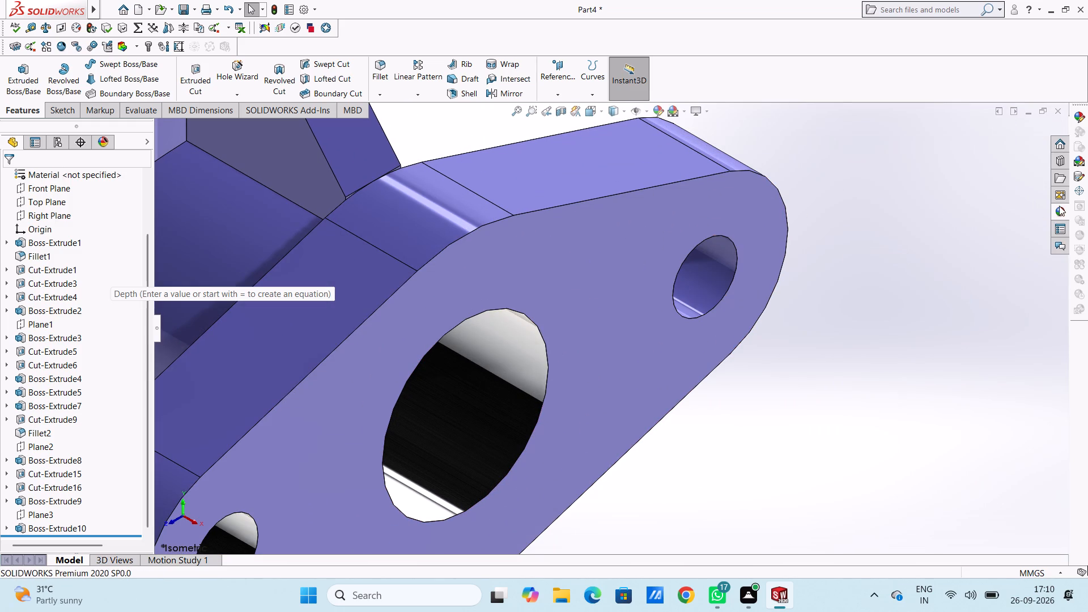
left_click(1059, 208)
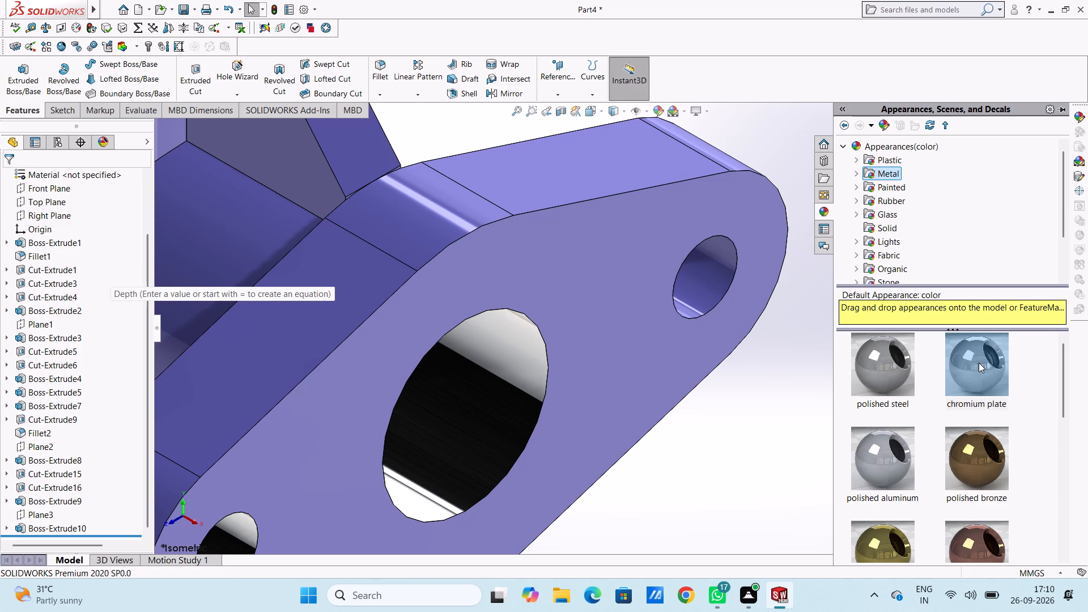
left_click_drag(971, 363, 710, 279)
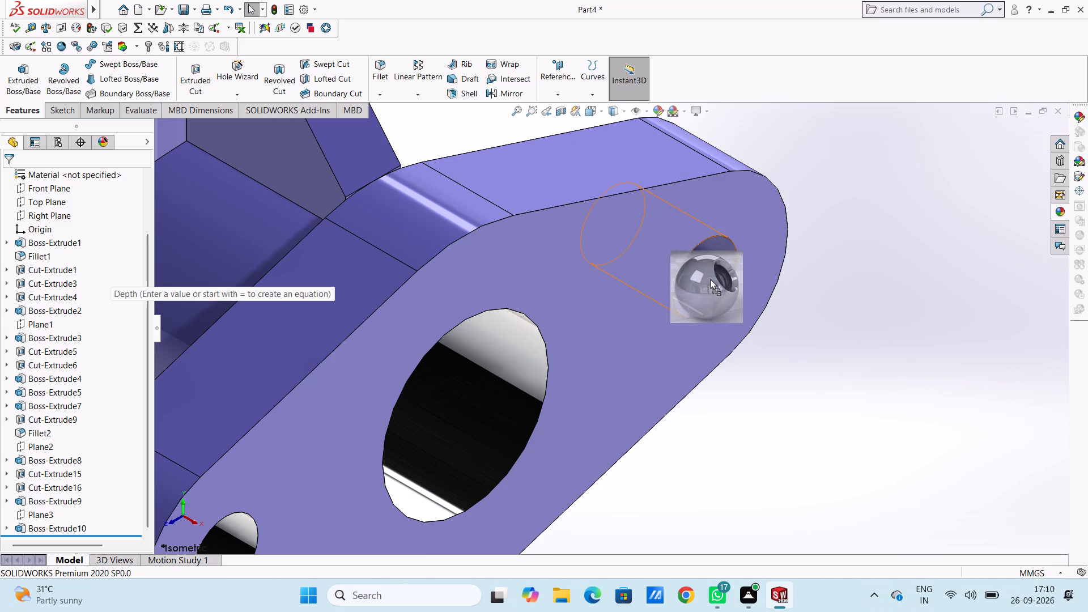
left_click_drag(710, 279, 710, 278)
left_click(708, 277)
Apply the chromium plate appearance to the wide inner wall of the body's bore below the four-lobed top flange.
scroll(662, 244, "up", 6)
scroll(543, 298, "up", 4)
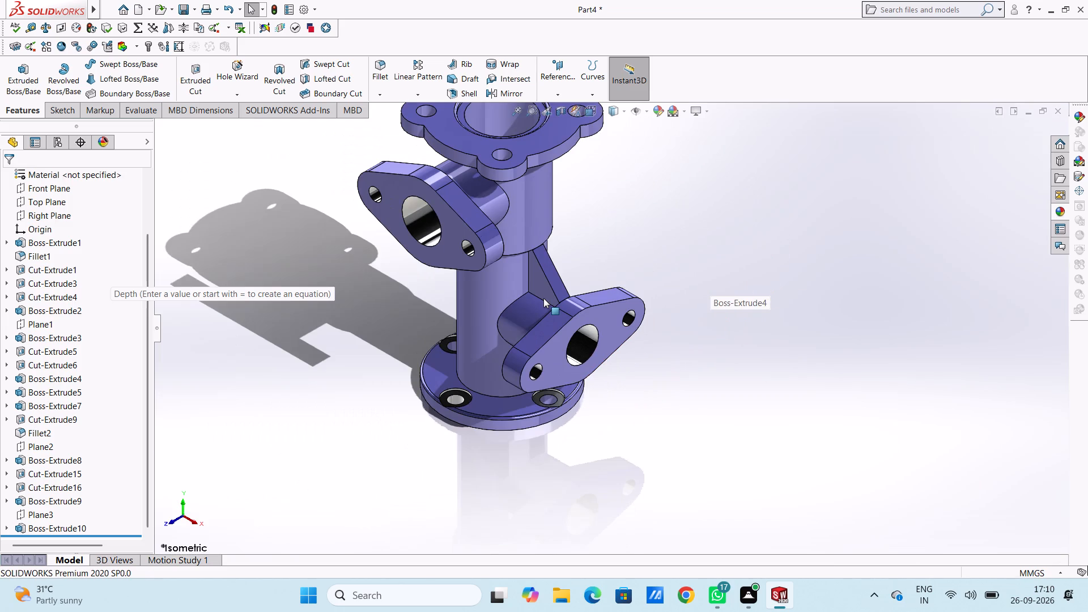
scroll(543, 298, "down", 2)
scroll(542, 278, "up", 5)
scroll(591, 166, "down", 2)
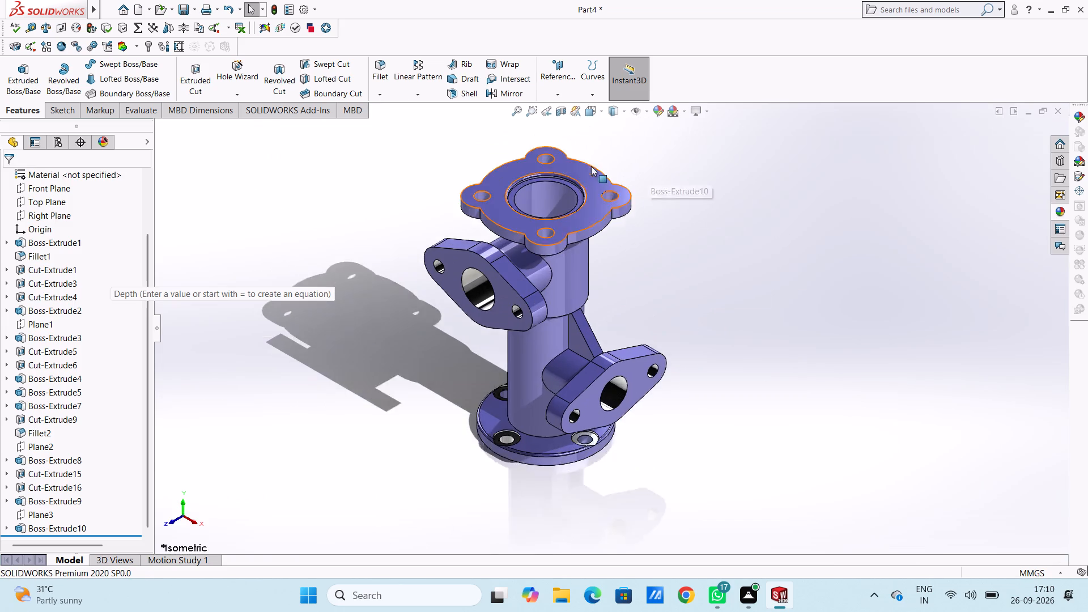
scroll(591, 166, "down", 2)
middle_click_drag(562, 198, 572, 337)
scroll(531, 260, "down", 2)
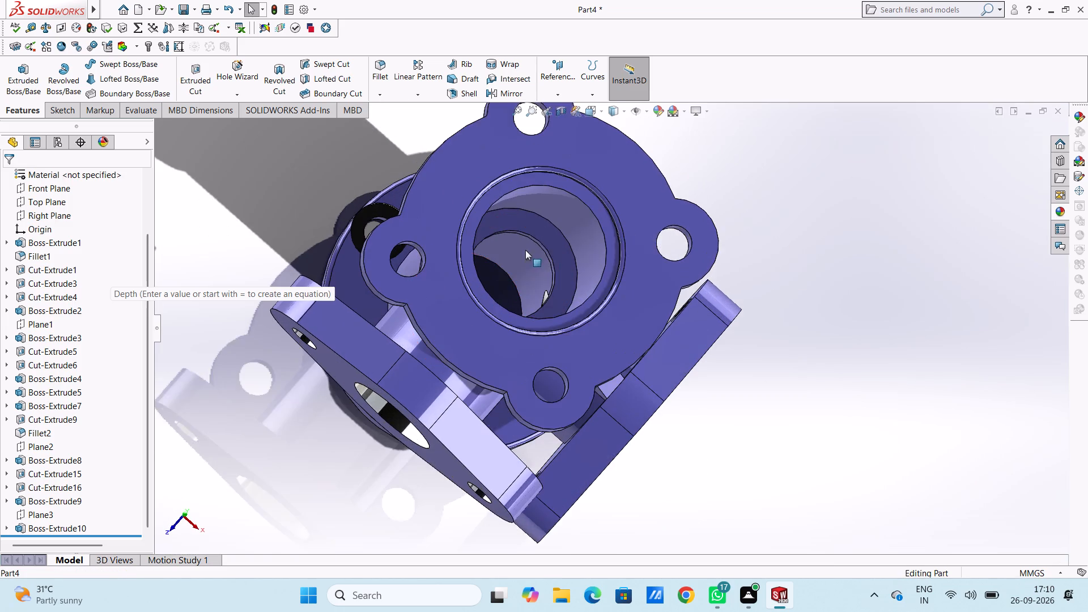
middle_click_drag(534, 236, 537, 261)
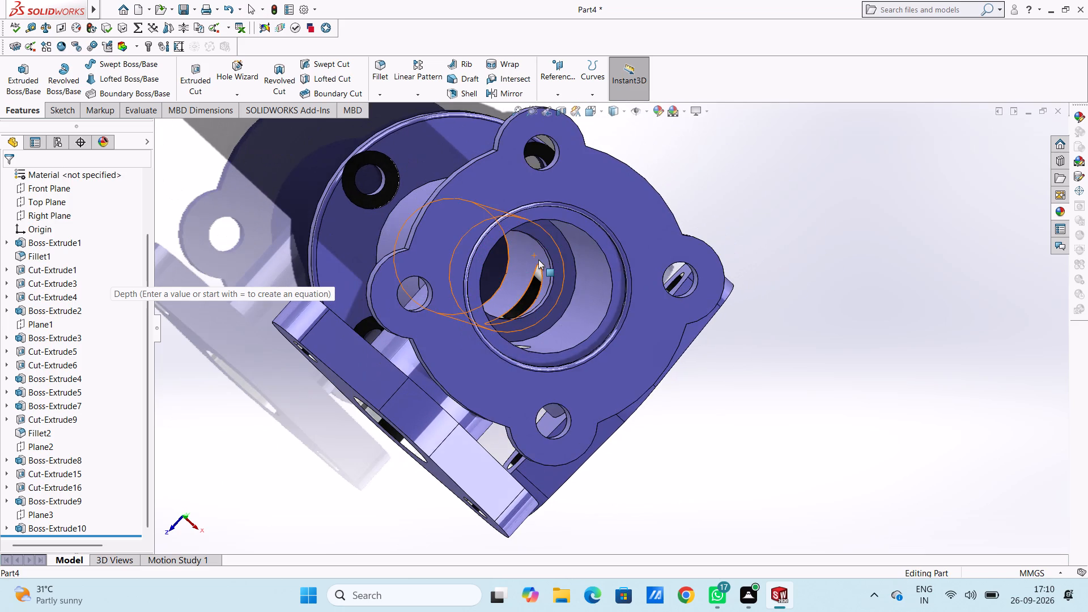
scroll(554, 262, "down", 4)
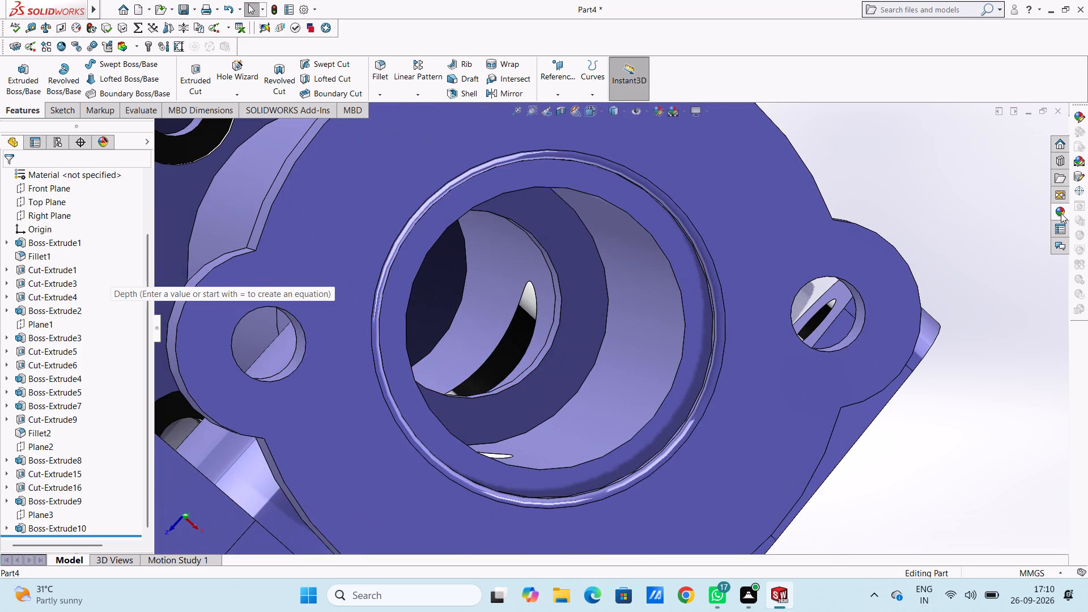
left_click(1061, 212)
left_click_drag(969, 368, 628, 343)
left_click(627, 343)
Apply the chromium plate appearance to the narrower bore wall of Cut-Extrude4 and the ring-shaped shoulder face of Cut-Extrude16.
left_click(1061, 208)
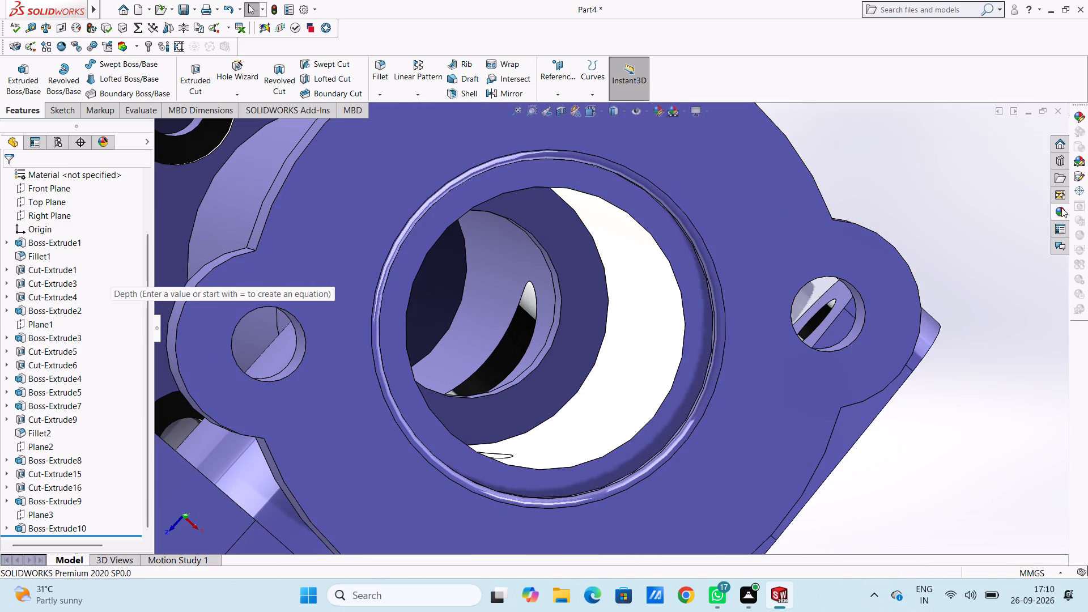
scroll(496, 292, "down", 6)
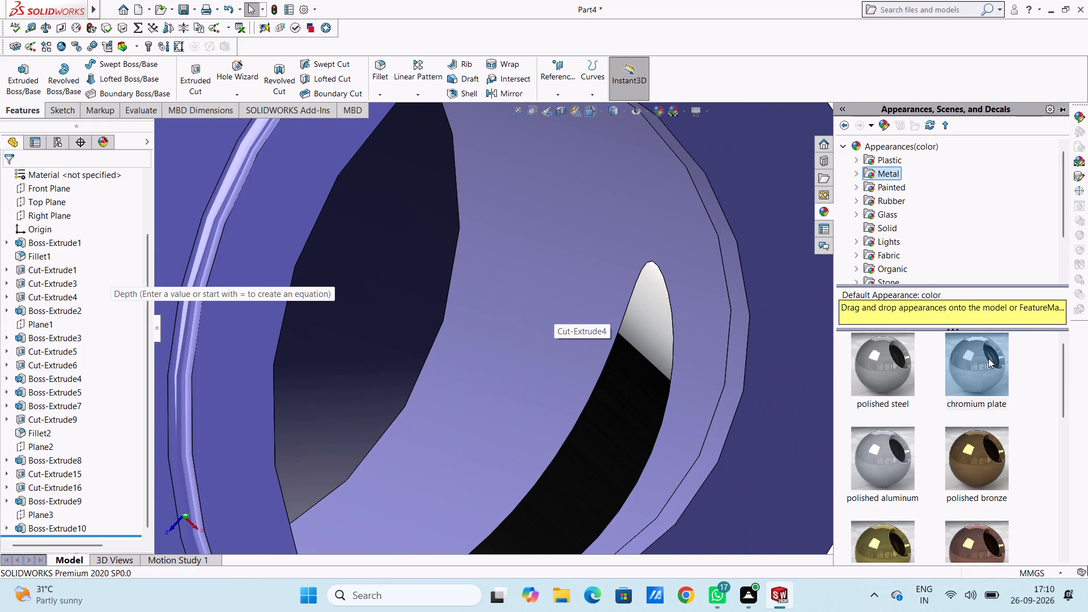
left_click_drag(988, 358, 575, 291)
left_click(573, 291)
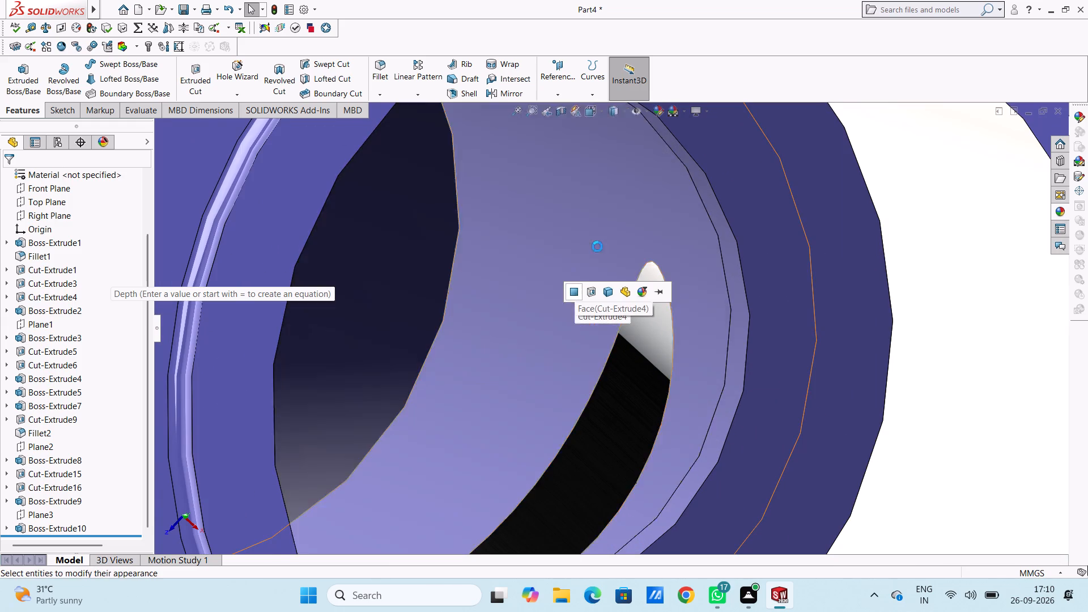
scroll(607, 237, "up", 7)
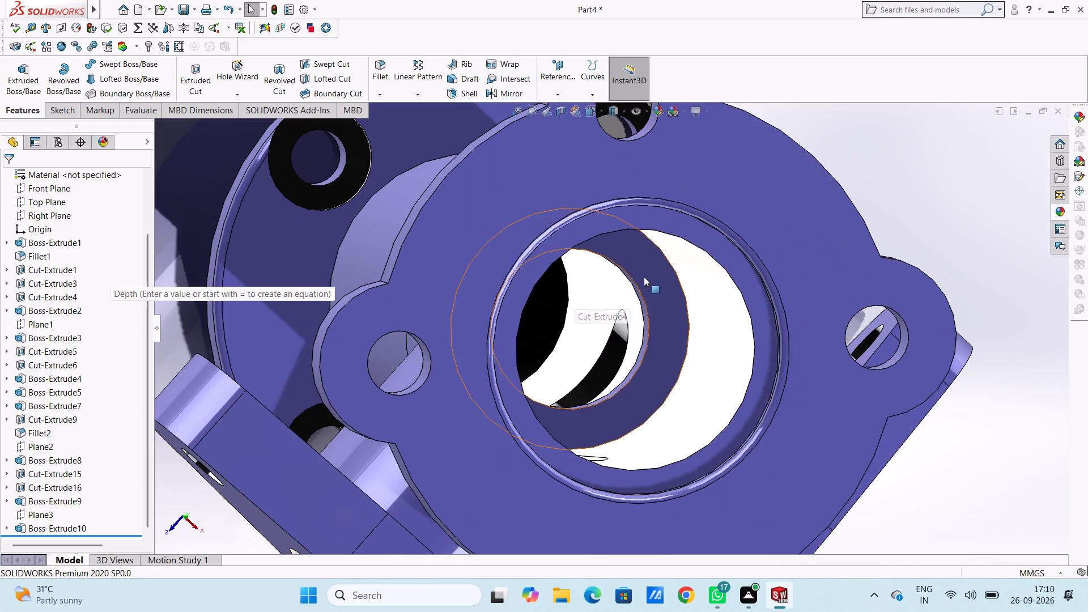
left_click(1056, 209)
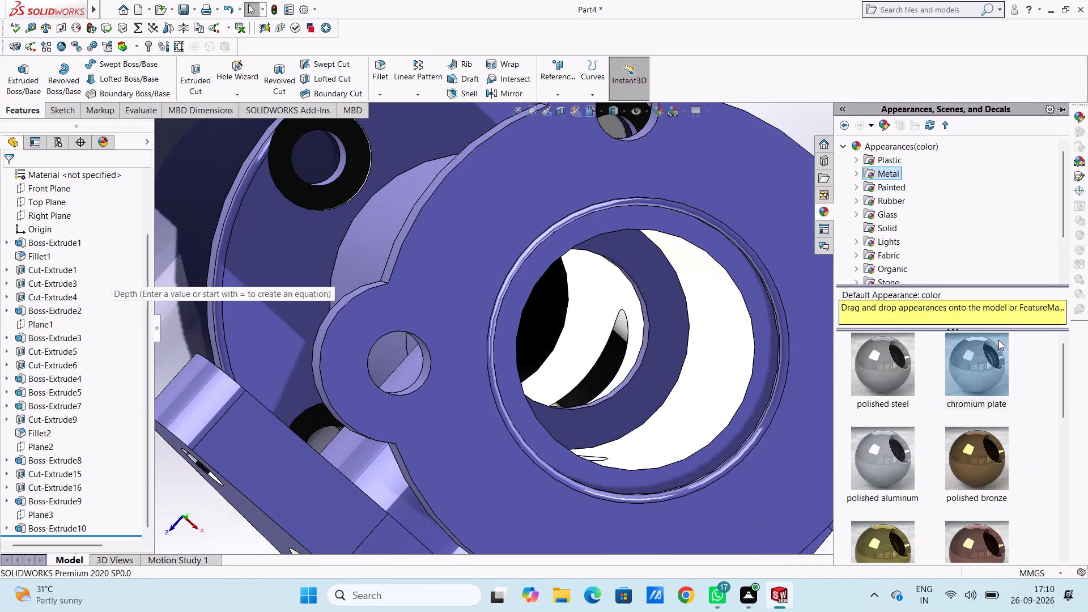
left_click_drag(985, 365, 658, 338)
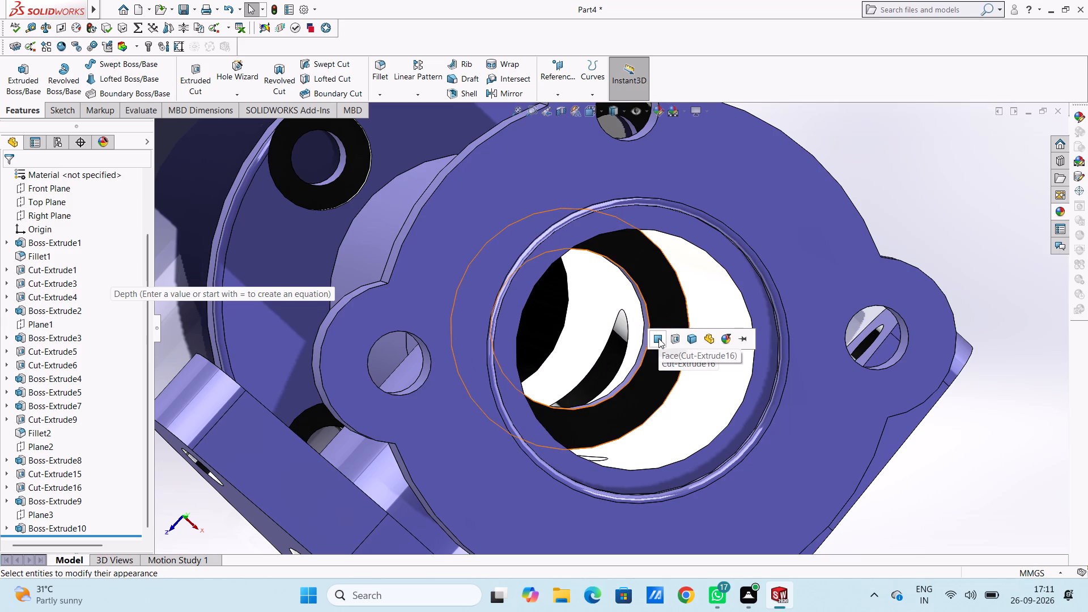
left_click(658, 338)
Apply the chromium plate appearance to the ledge face and thin side wall of the top flange's recess, Cut-Extrude9.
scroll(695, 294, "up", 4)
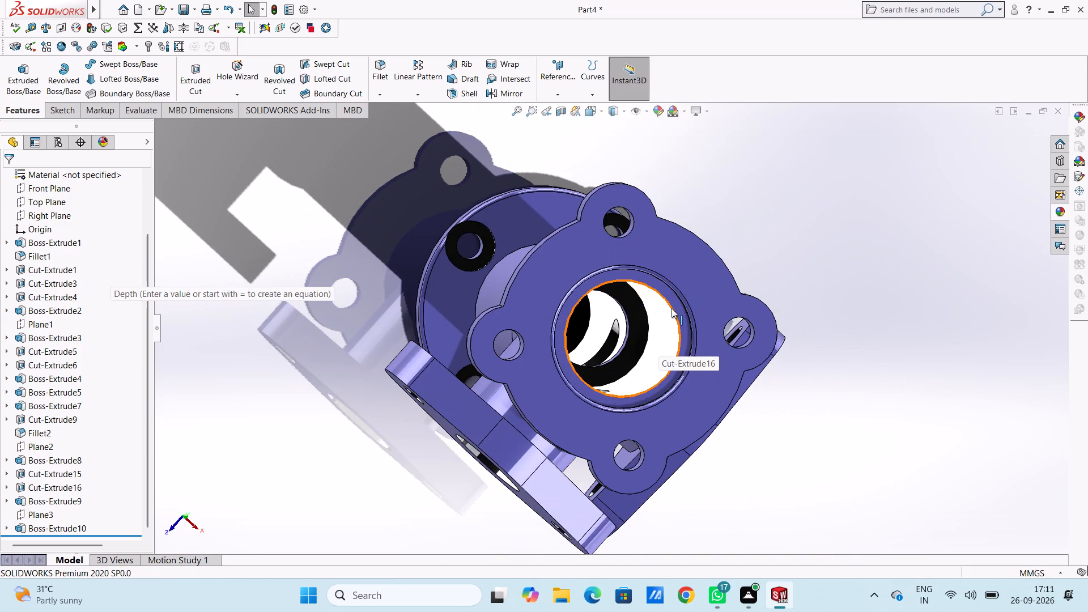
scroll(671, 308, "down", 4)
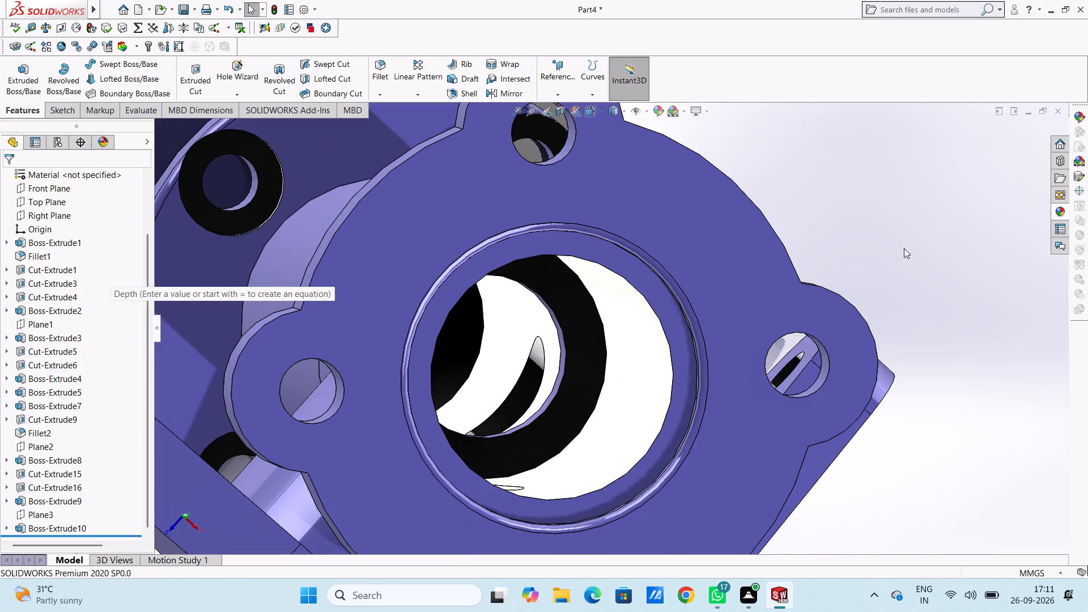
left_click(1057, 214)
left_click_drag(979, 357, 970, 356)
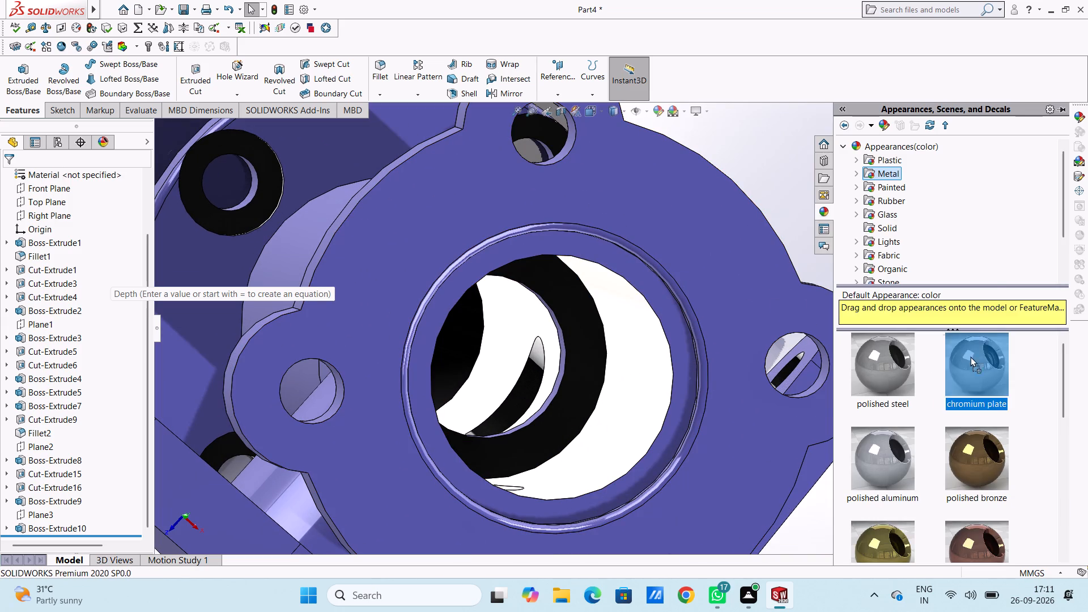
left_click_drag(970, 356, 675, 338)
left_click(675, 338)
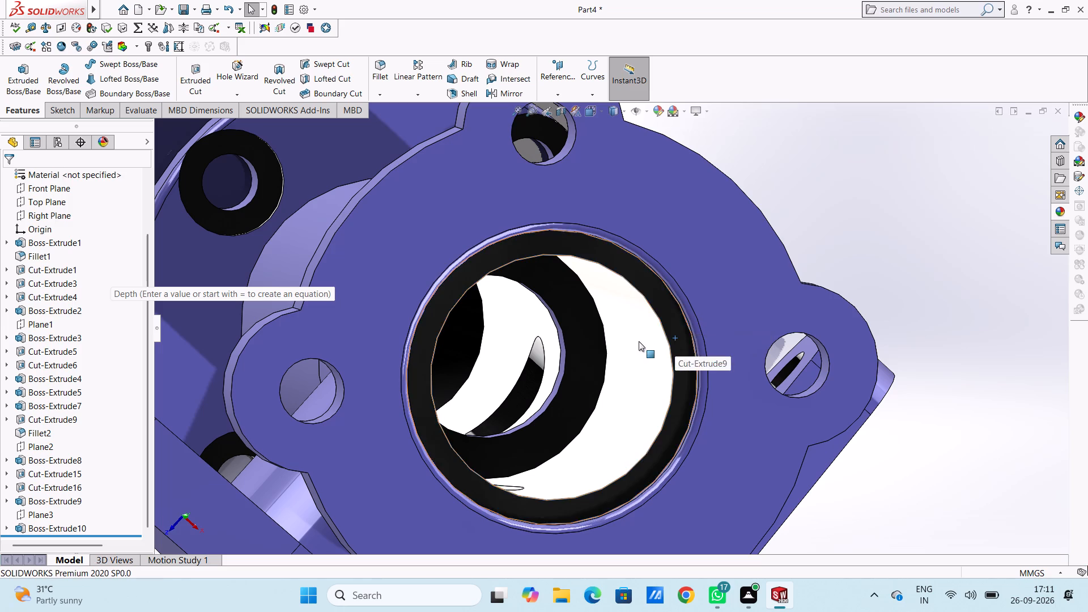
middle_click_drag(644, 305, 680, 204)
scroll(691, 294, "down", 6)
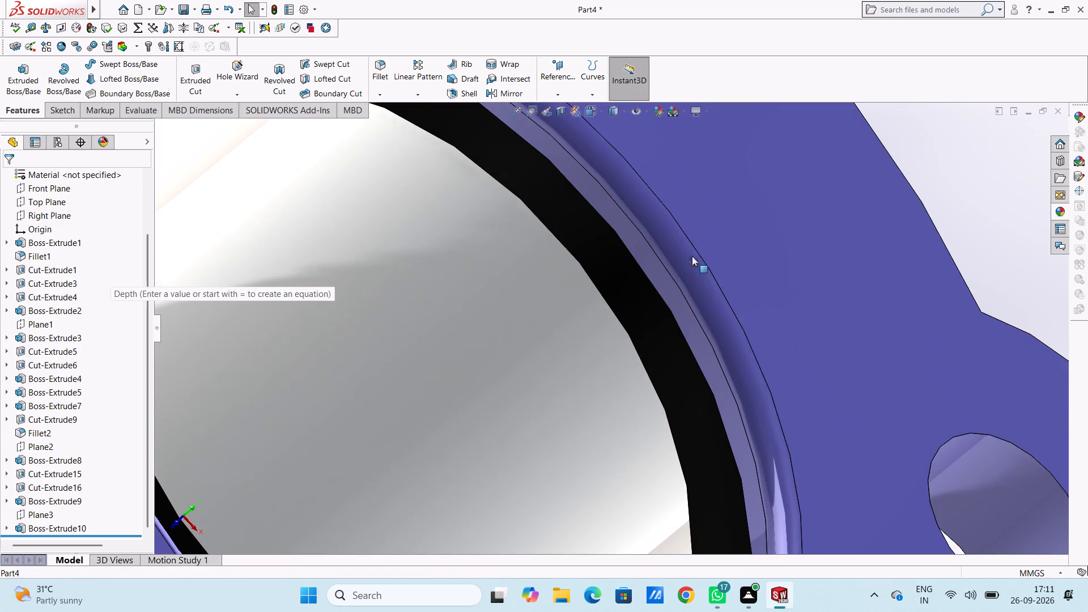
left_click(1060, 211)
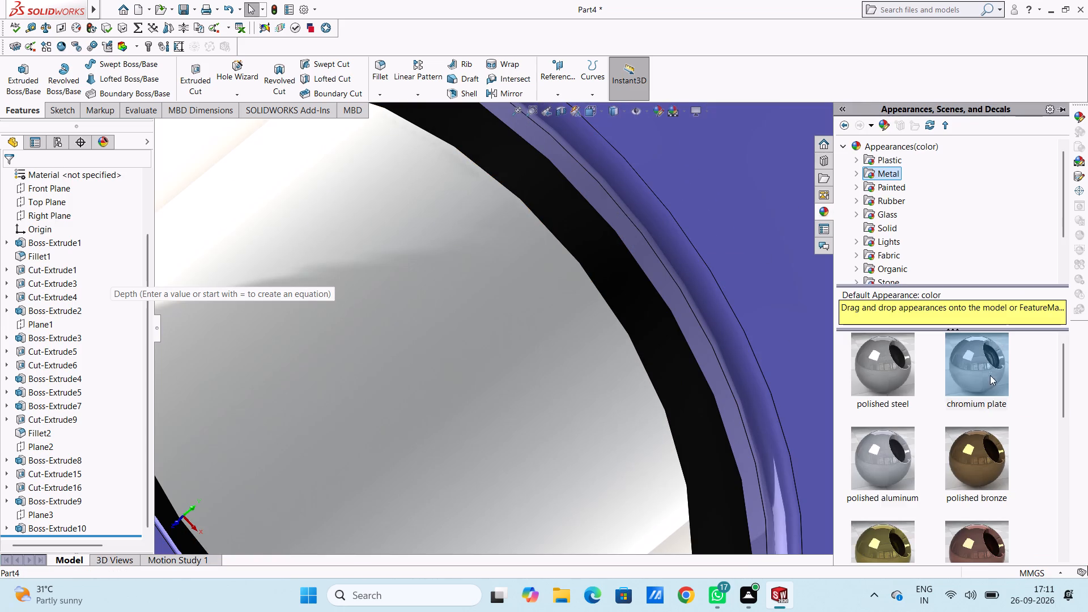
left_click_drag(984, 365, 695, 339)
left_click(691, 337)
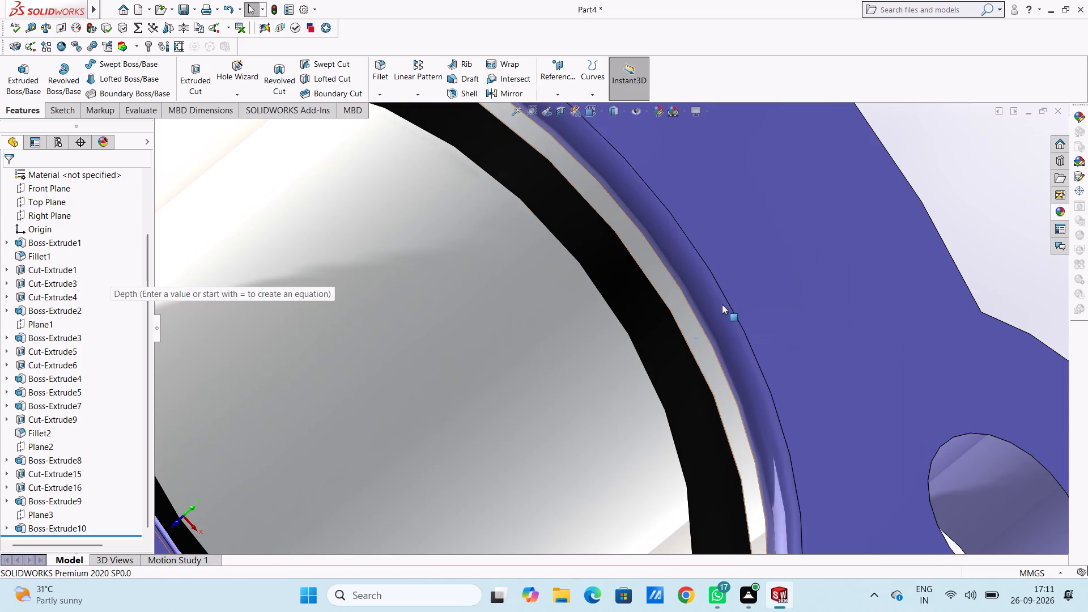
Apply the chromium plate appearance to the inner faces of two adjacent bolt holes in the four-lobed top flange.
scroll(728, 299, "up", 9)
middle_click_drag(664, 414, 644, 424)
scroll(736, 359, "down", 6)
left_click(1059, 209)
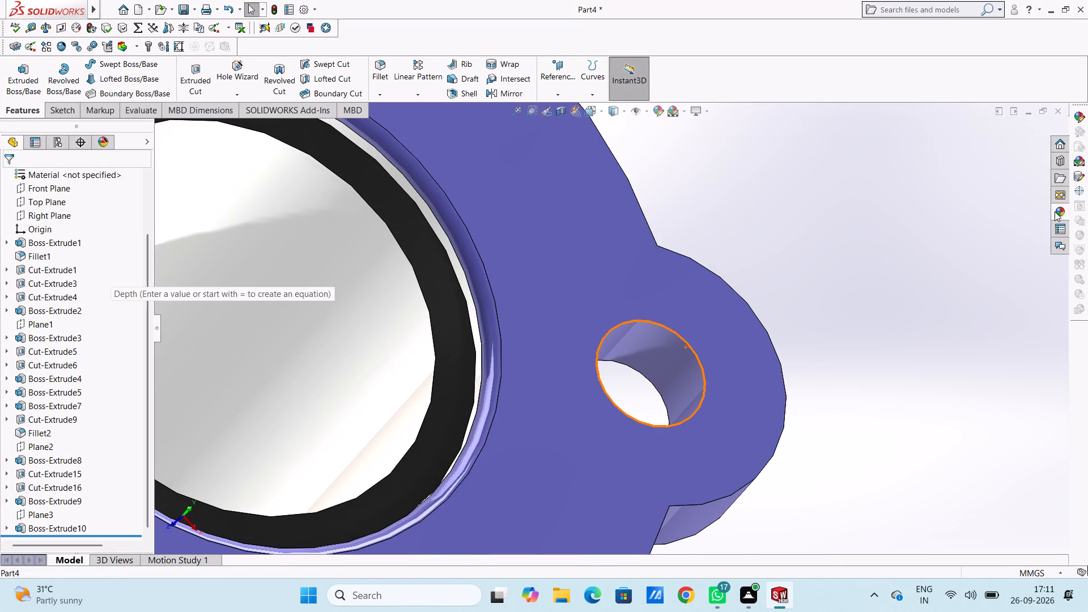
left_click_drag(974, 356, 673, 359)
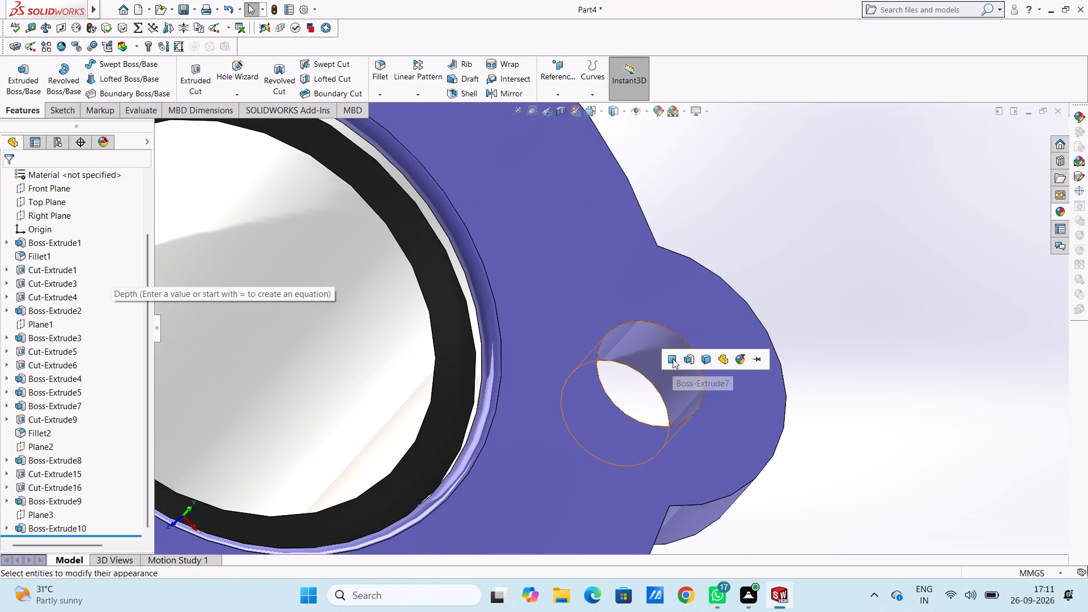
left_click(673, 359)
scroll(641, 240, "up", 6)
scroll(481, 186, "down", 7)
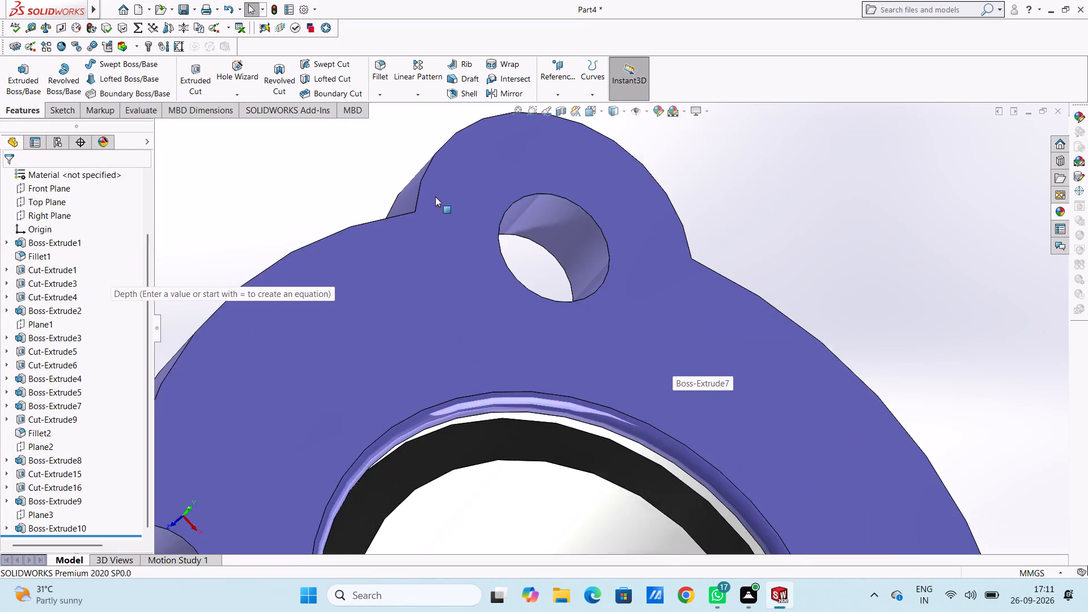
scroll(435, 197, "down", 2)
left_click(1059, 212)
left_click_drag(975, 362, 904, 347)
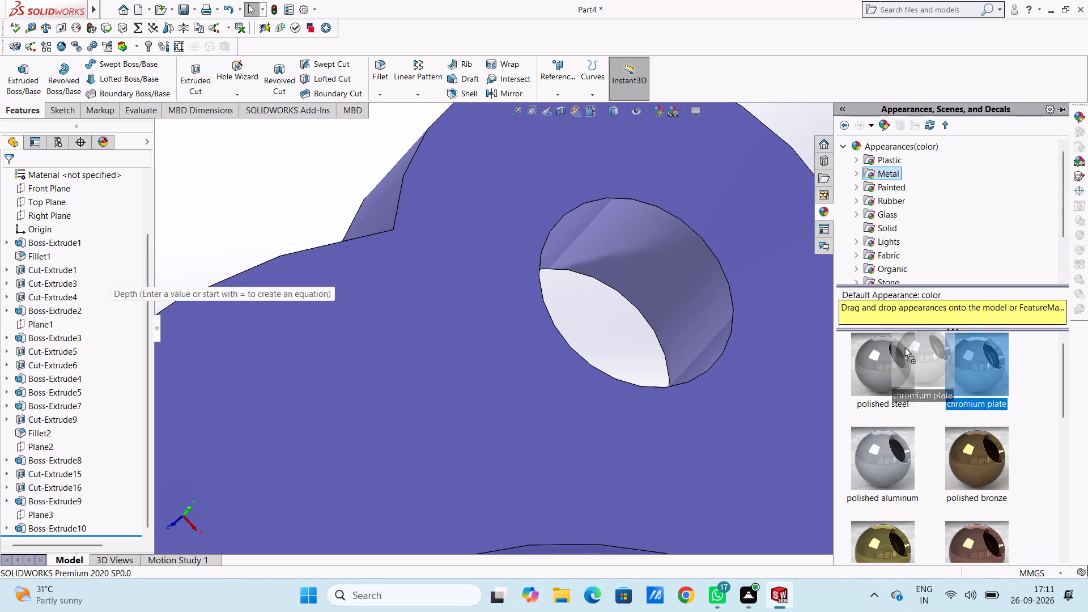
left_click_drag(904, 347, 674, 282)
left_click(673, 282)
Apply the chromium plate appearance to the inner face of the top flange's third bolt hole, near the gusset rib side.
scroll(677, 274, "up", 10)
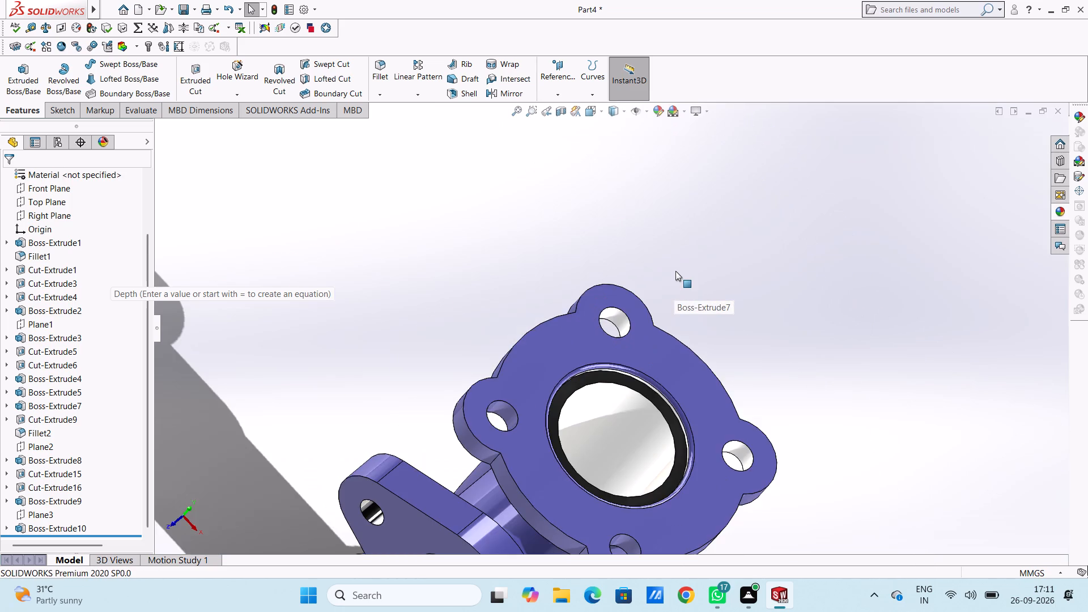
scroll(675, 271, "up", 6)
scroll(588, 445, "down", 12)
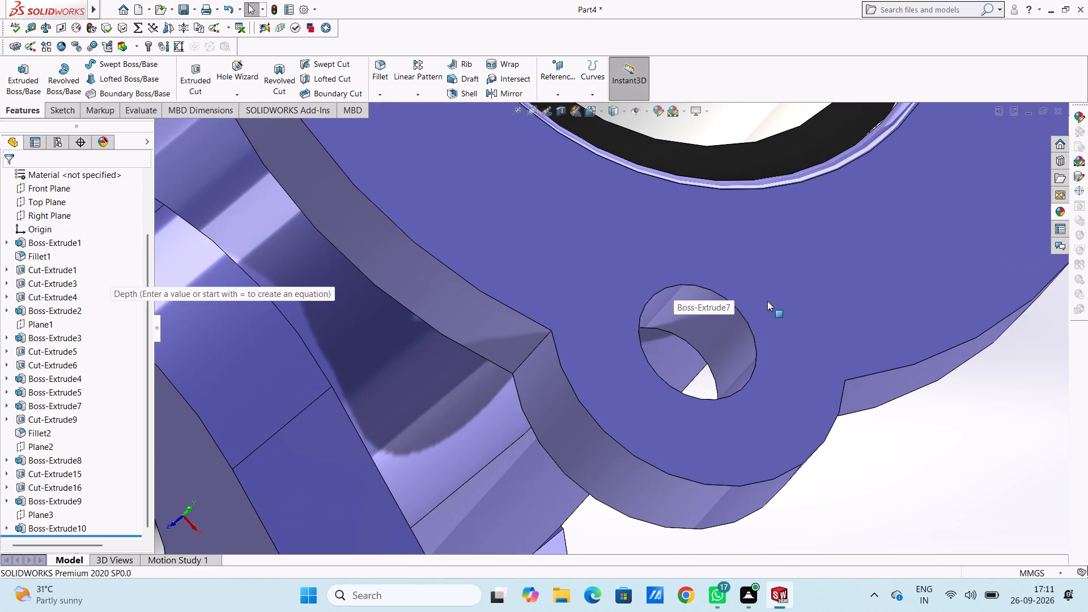
left_click(1055, 208)
left_click_drag(977, 354, 938, 356)
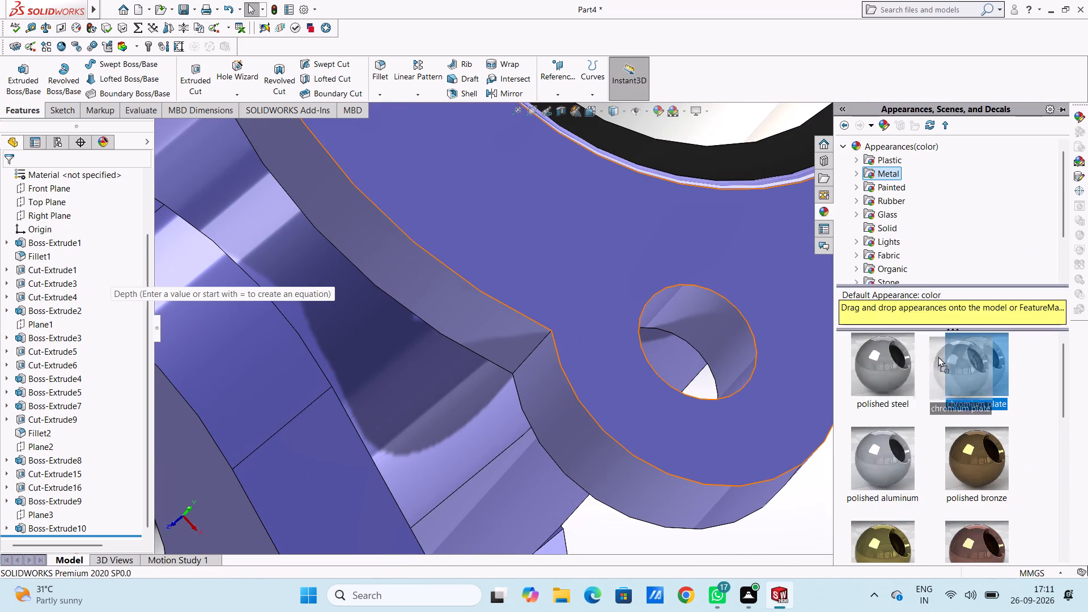
left_click_drag(938, 356, 725, 336)
left_click(725, 336)
Apply the chromium plate appearance to the inner face of the remaining uncoated bolt hole in the four-lobed top flange.
scroll(711, 278, "up", 5)
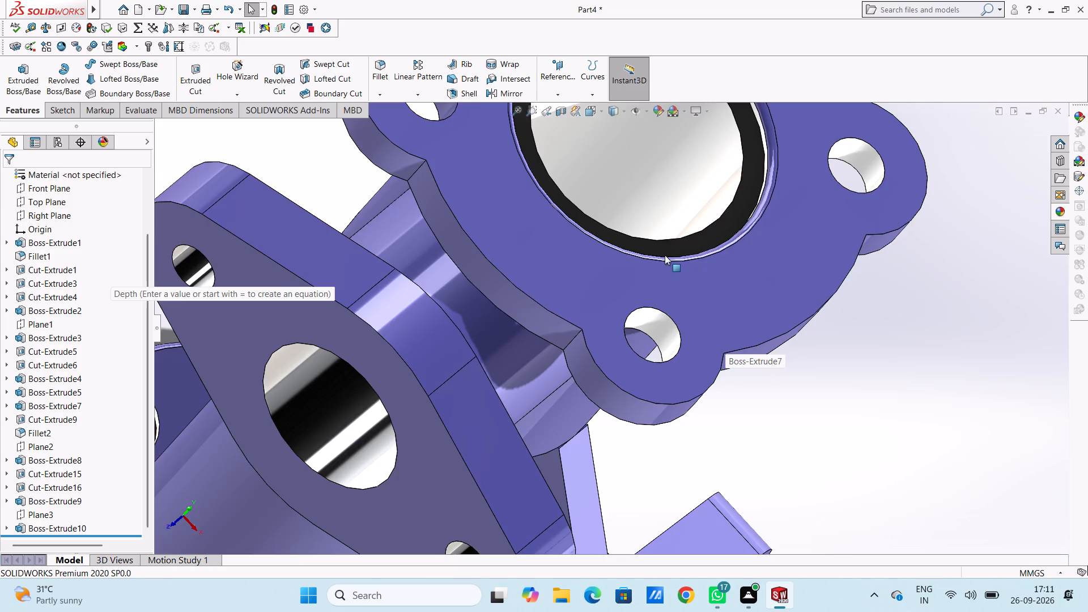
scroll(662, 254, "up", 4)
scroll(590, 243, "down", 4)
scroll(469, 247, "down", 5)
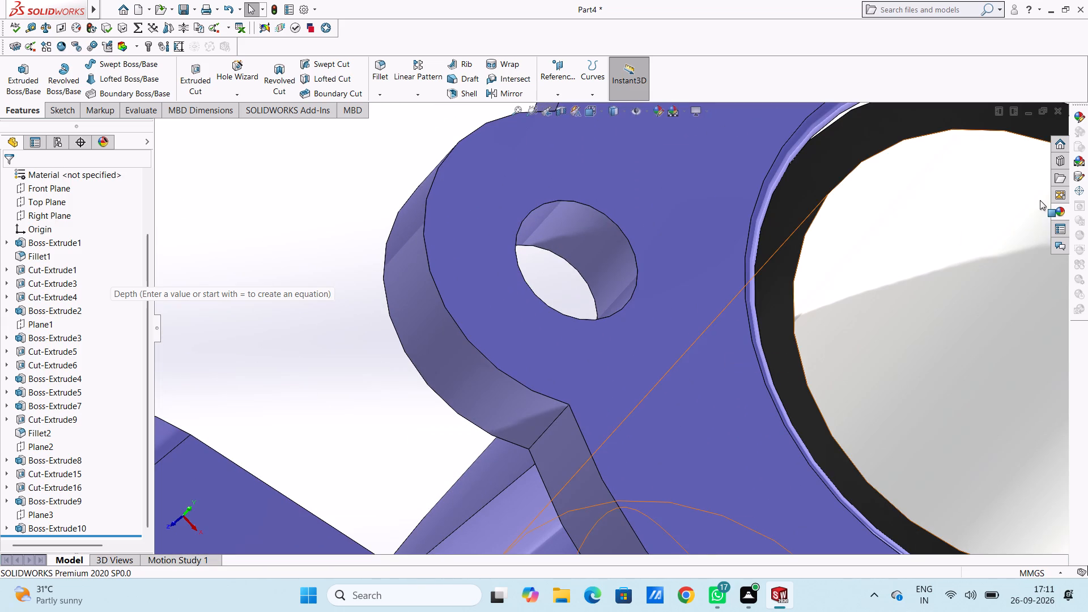
left_click(1056, 211)
left_click_drag(994, 361, 638, 271)
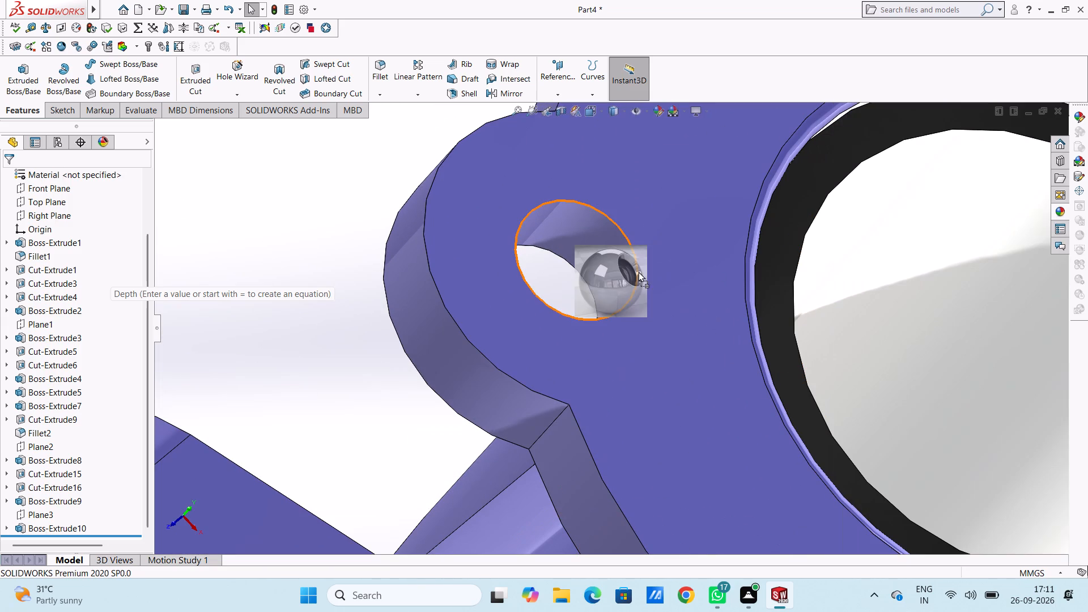
left_click_drag(638, 271, 616, 274)
left_click(610, 263)
scroll(610, 263, "up", 5)
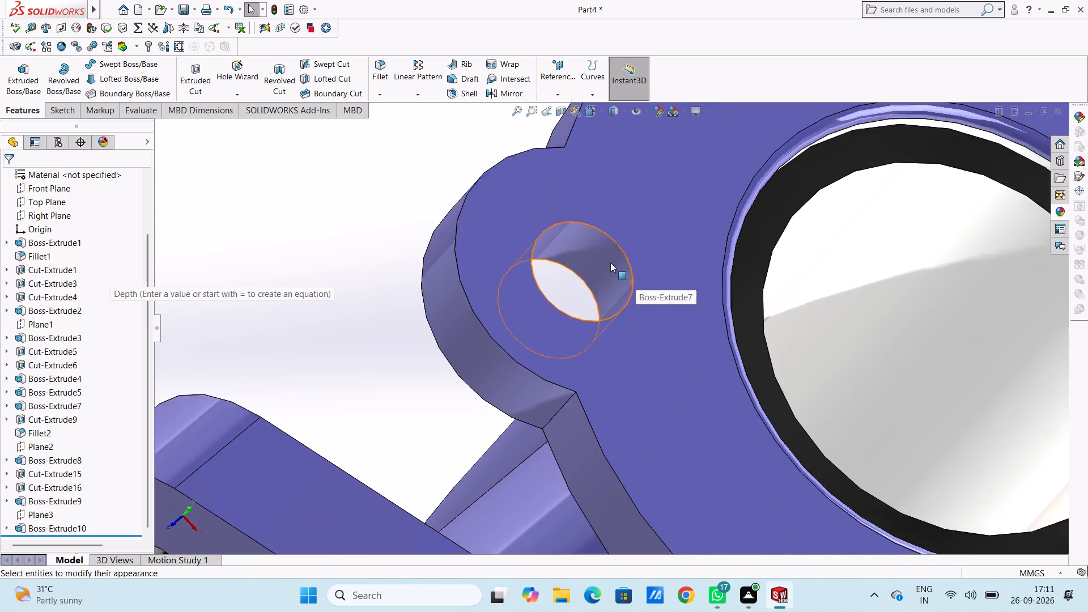
scroll(610, 262, "up", 3)
scroll(611, 338, "down", 5)
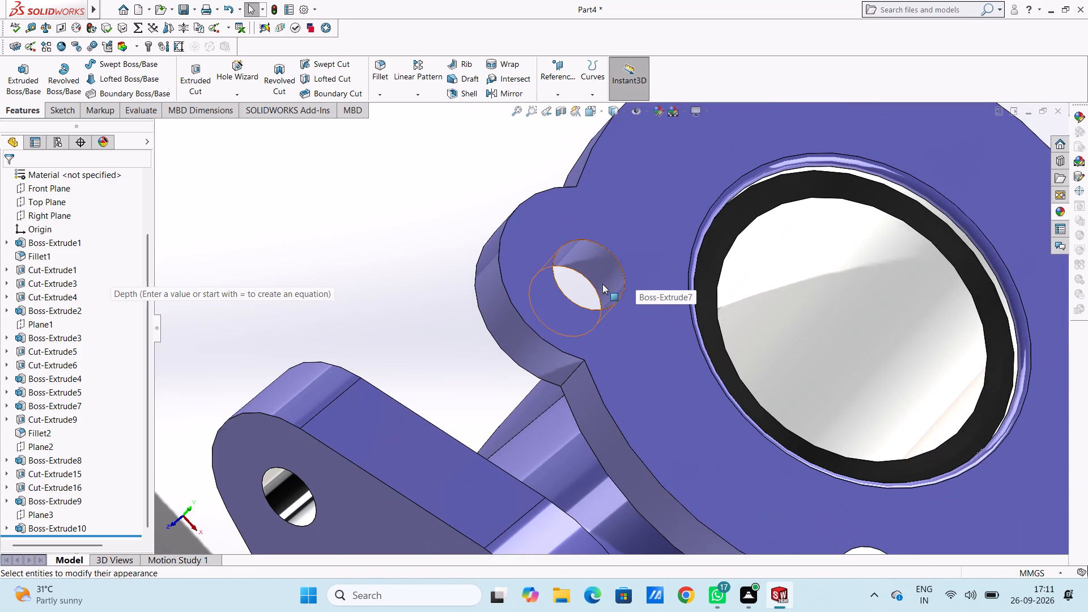
left_click(1055, 210)
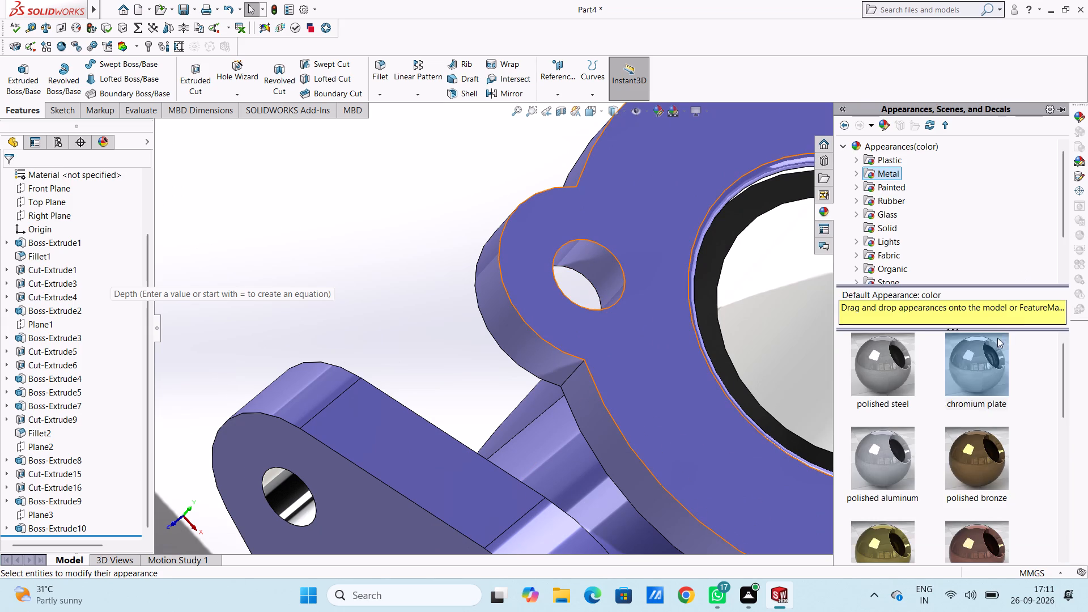
left_click_drag(988, 349, 610, 266)
left_click(610, 266)
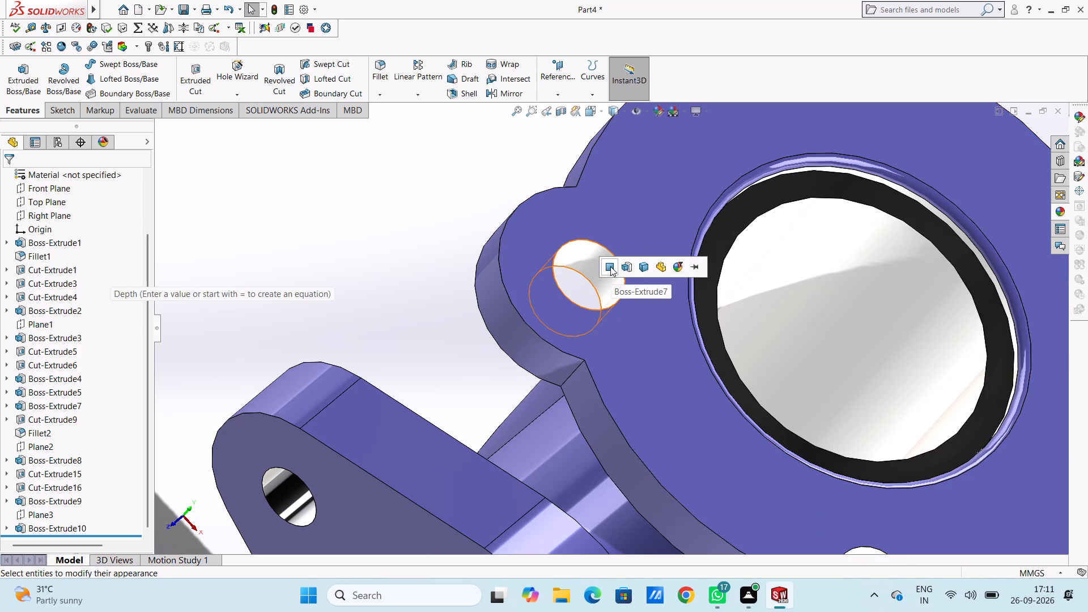
scroll(610, 265, "up", 10)
scroll(575, 367, "down", 6)
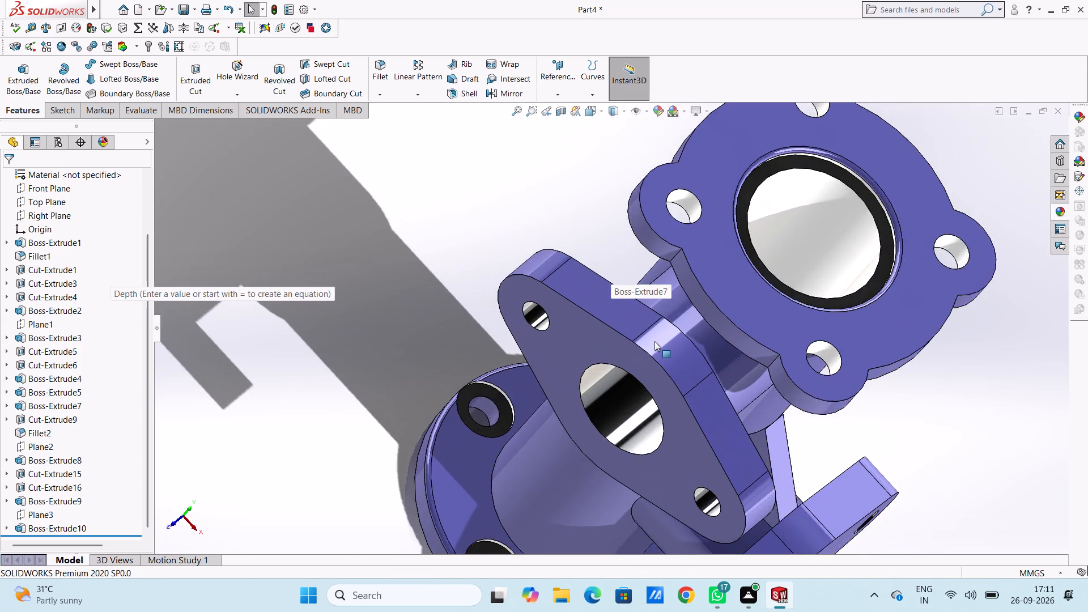
scroll(654, 341, "down", 4)
scroll(681, 328, "up", 7)
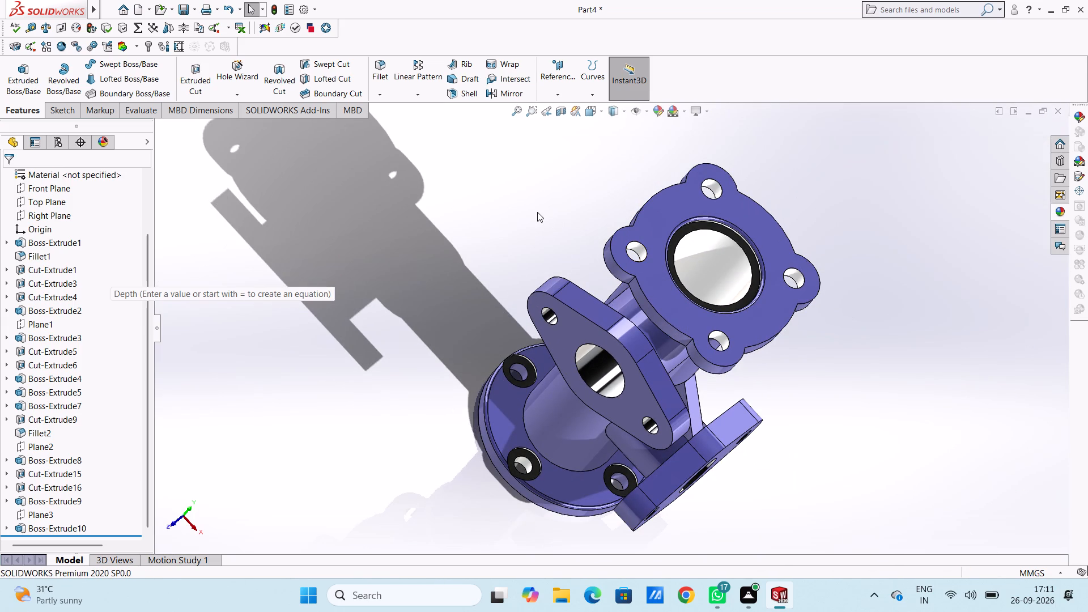
key("Escape")
key("Escape")
Apply the chromium plate appearance to the wide bore wall opening at the underside of the round base flange.
key("ctrl+7")
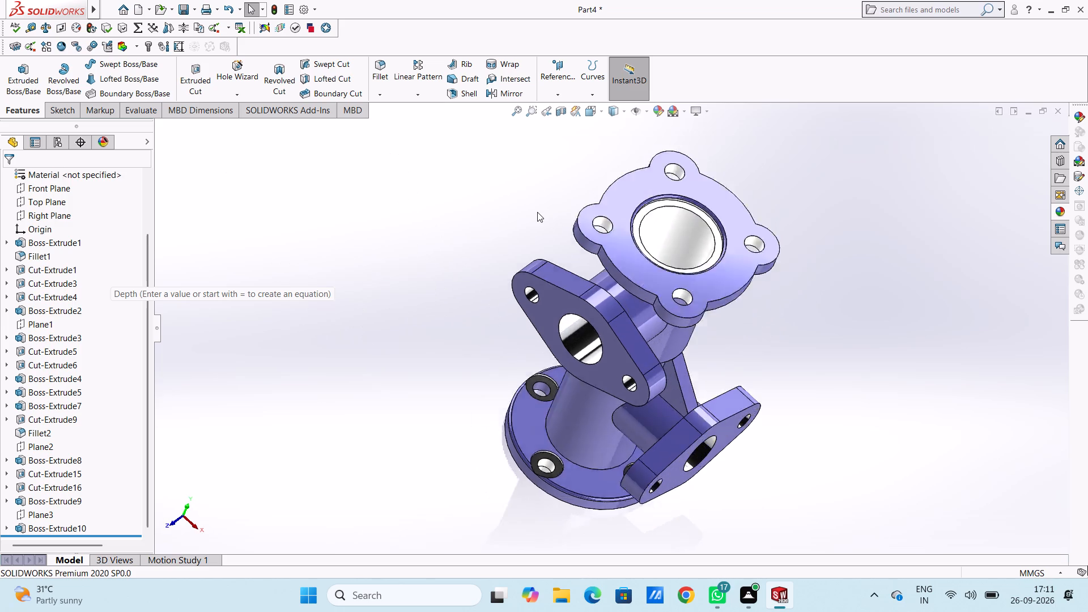
middle_click_drag(518, 399, 520, 399)
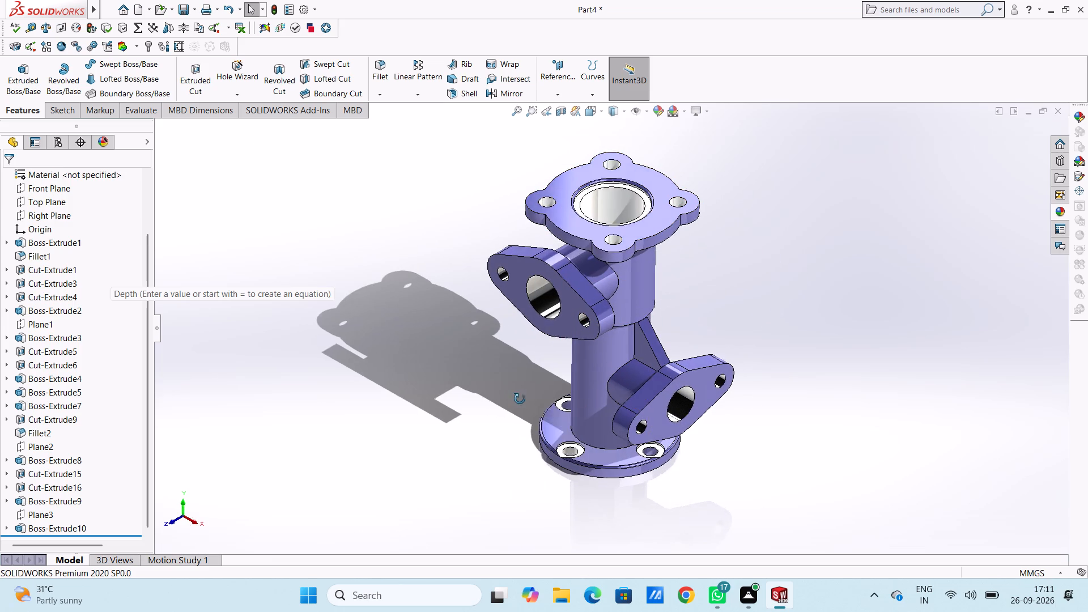
middle_click_drag(520, 399, 547, 258)
middle_click_drag(549, 401, 556, 215)
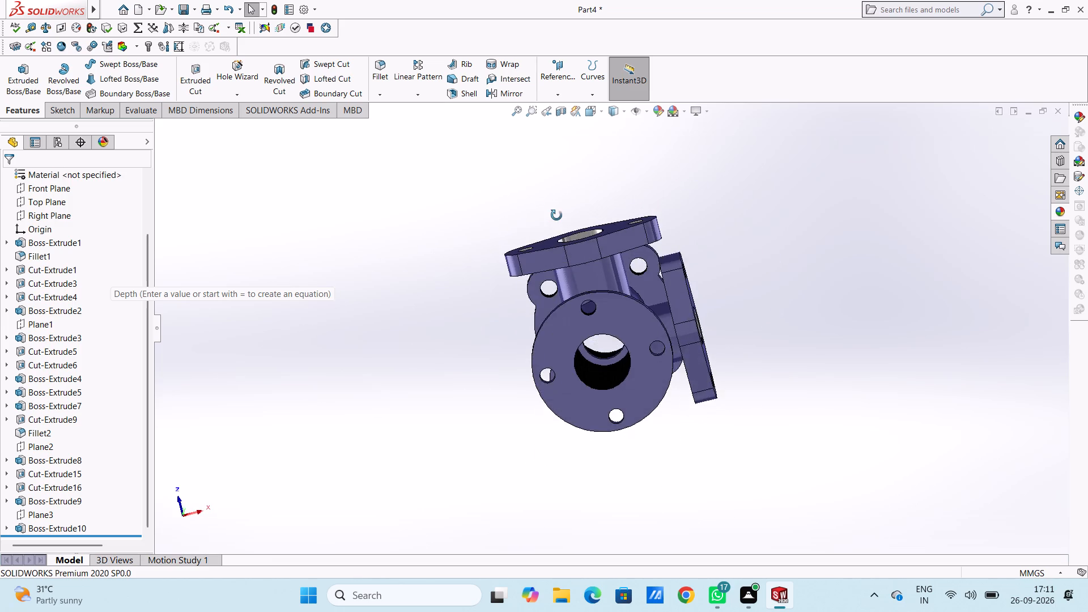
middle_click_drag(556, 215, 535, 160)
scroll(546, 297, "down", 6)
middle_click_drag(734, 354, 760, 378)
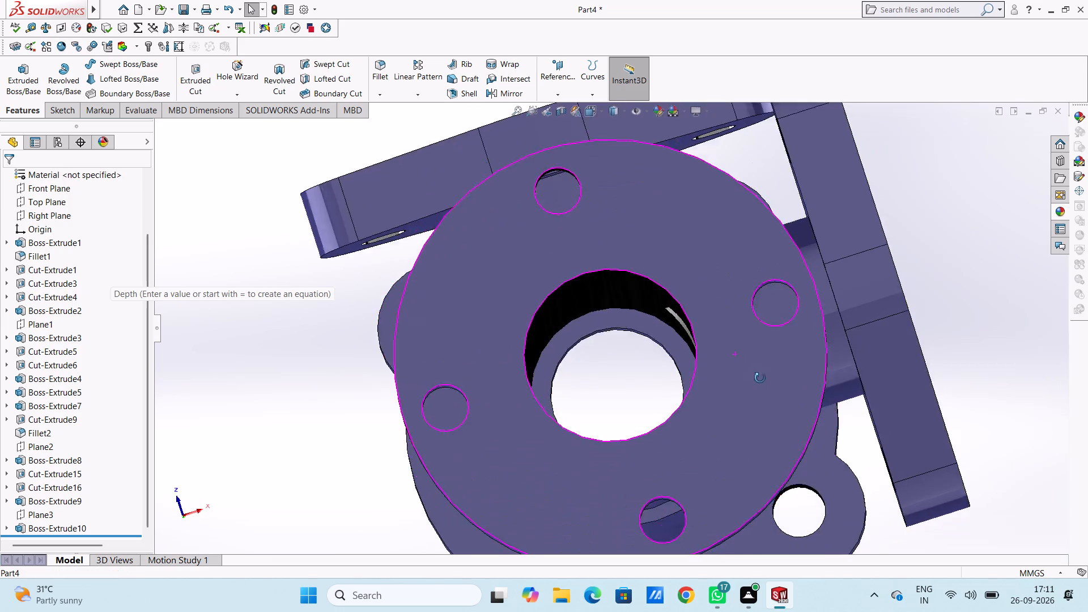
middle_click_drag(760, 378, 763, 404)
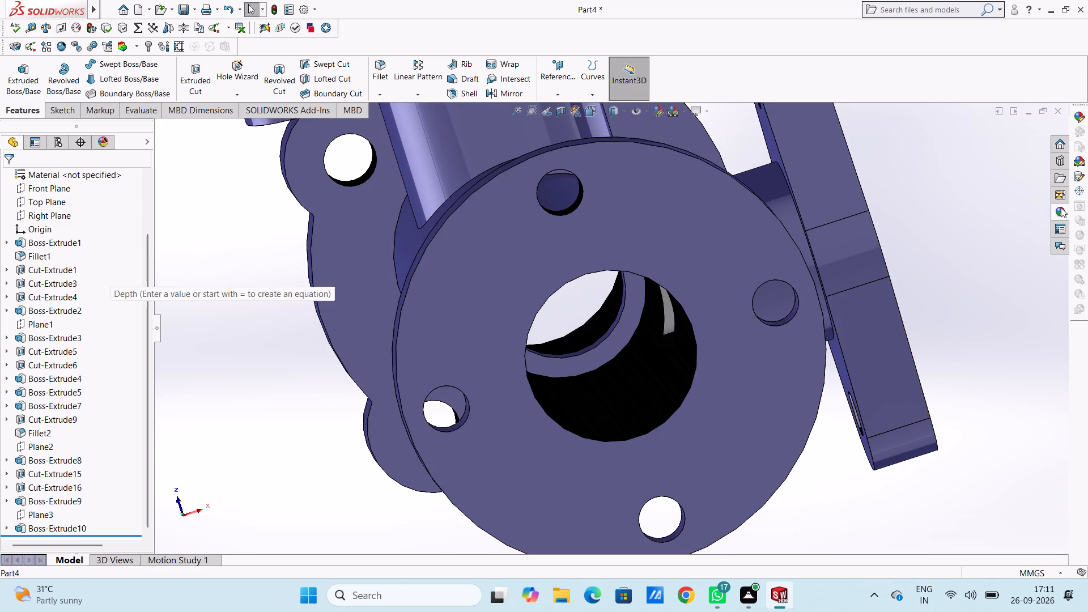
left_click(1061, 207)
left_click_drag(980, 363, 616, 374)
left_click(616, 374)
Apply the chromium plate appearance to the thin step wall and the ring-shaped shoulder face inside the main bore, reached from the base flange.
scroll(630, 362, "up", 3)
middle_click_drag(629, 356, 610, 338)
scroll(572, 331, "down", 4)
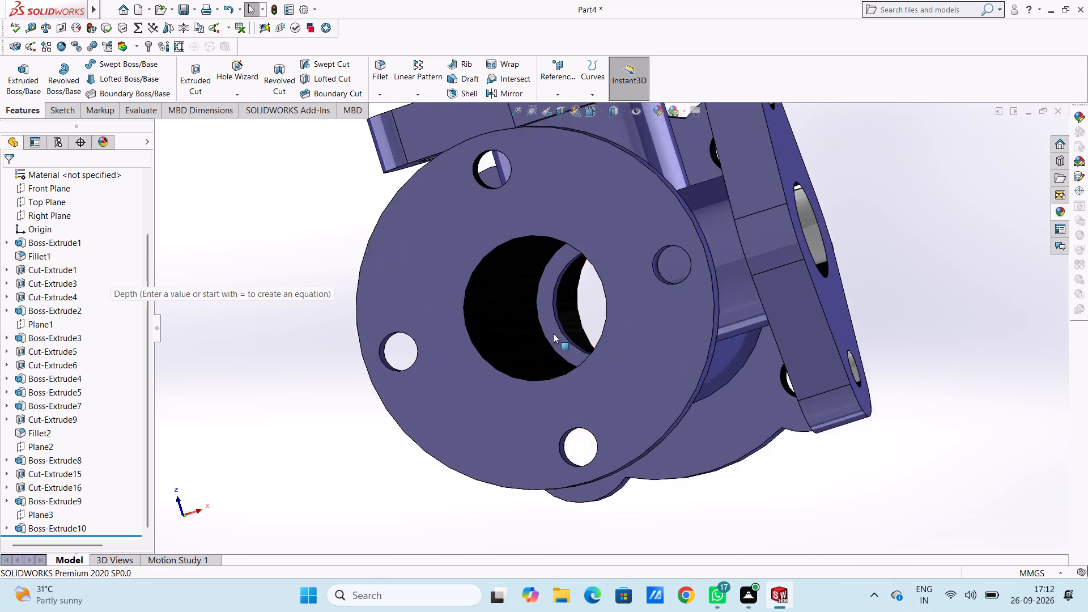
scroll(553, 333, "down", 8)
left_click(1052, 209)
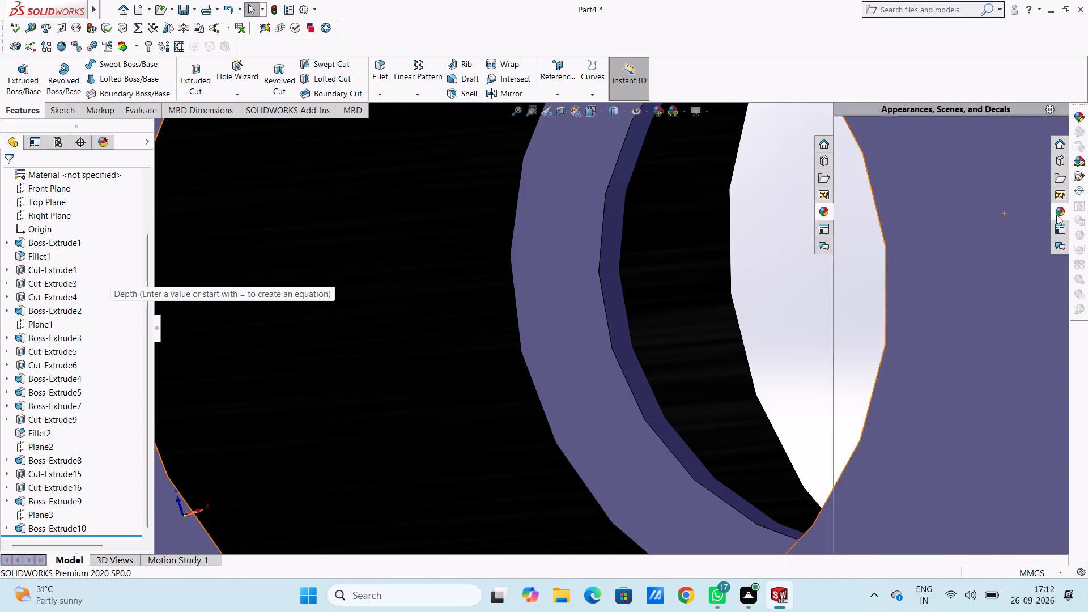
left_click_drag(974, 367, 611, 341)
left_click(610, 342)
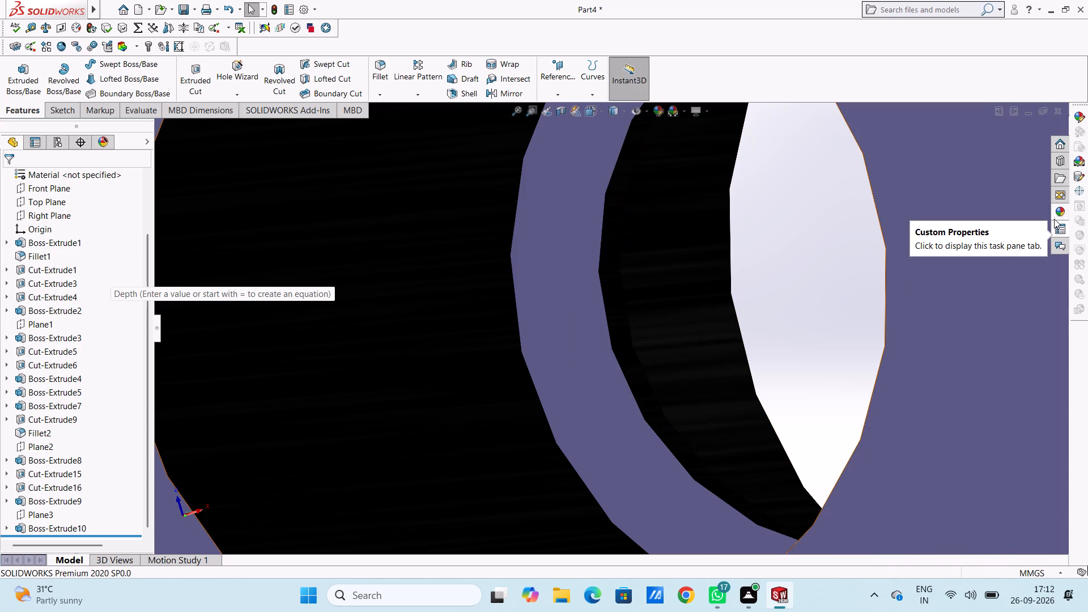
left_click(1055, 213)
left_click_drag(983, 356, 573, 347)
left_click(572, 347)
scroll(573, 345, "up", 9)
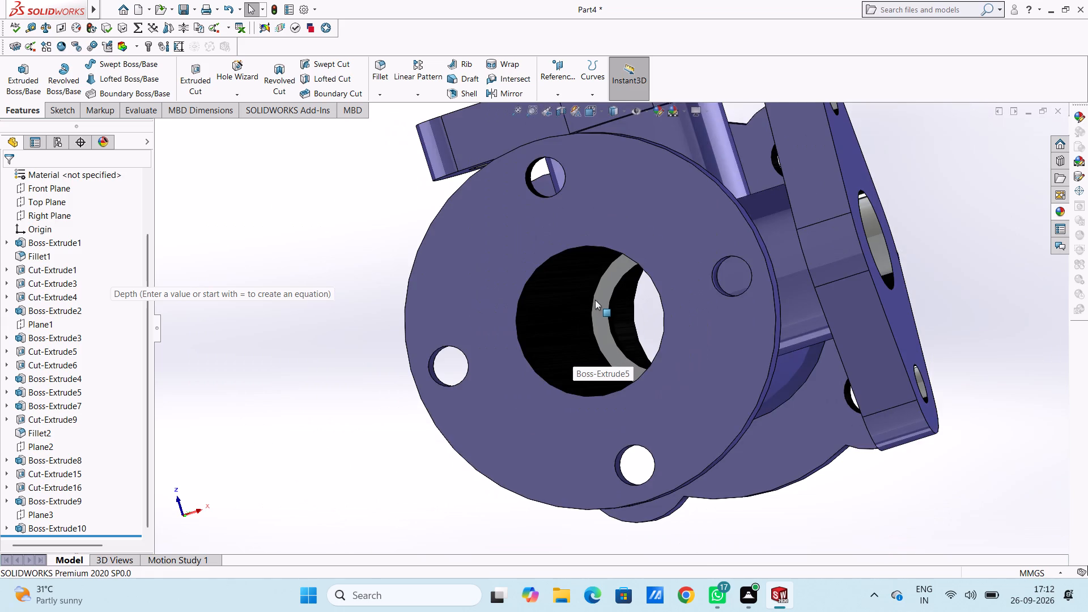
scroll(596, 299, "up", 4)
Apply the chromium plate appearance to the inner face of one uncoated bolt hole on the underside of the round base flange.
middle_click_drag(361, 228, 364, 365)
middle_click_drag(443, 335, 438, 490)
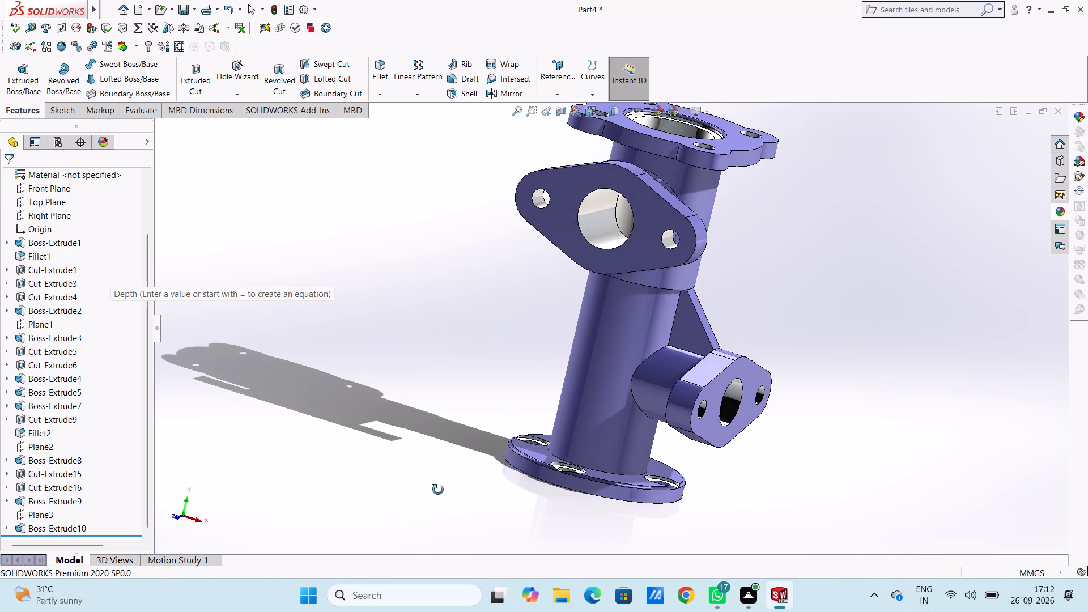
middle_click_drag(438, 490, 517, 329)
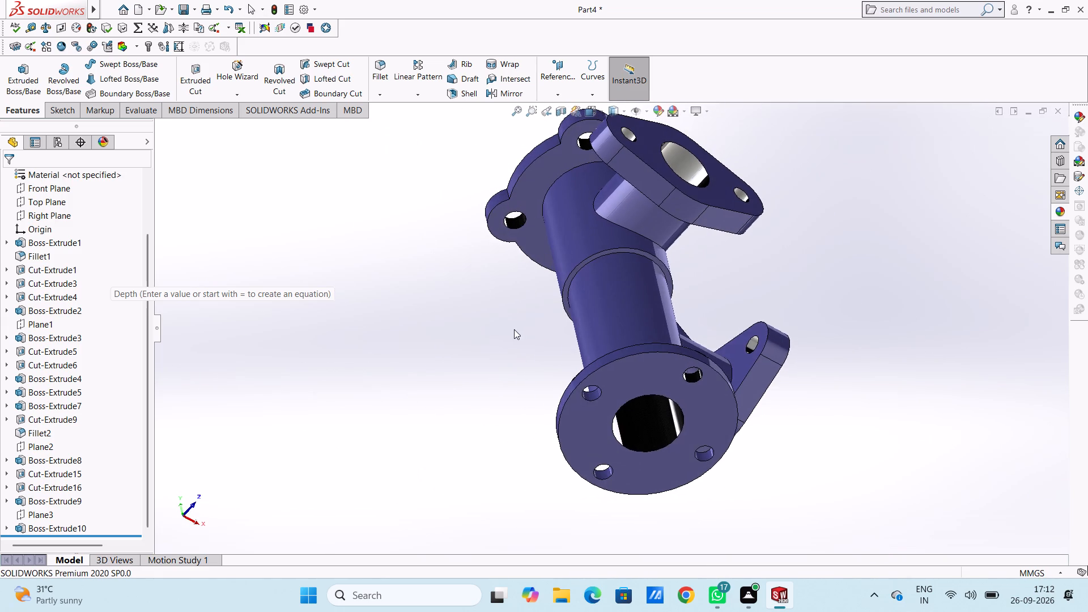
middle_click_drag(511, 328, 448, 282)
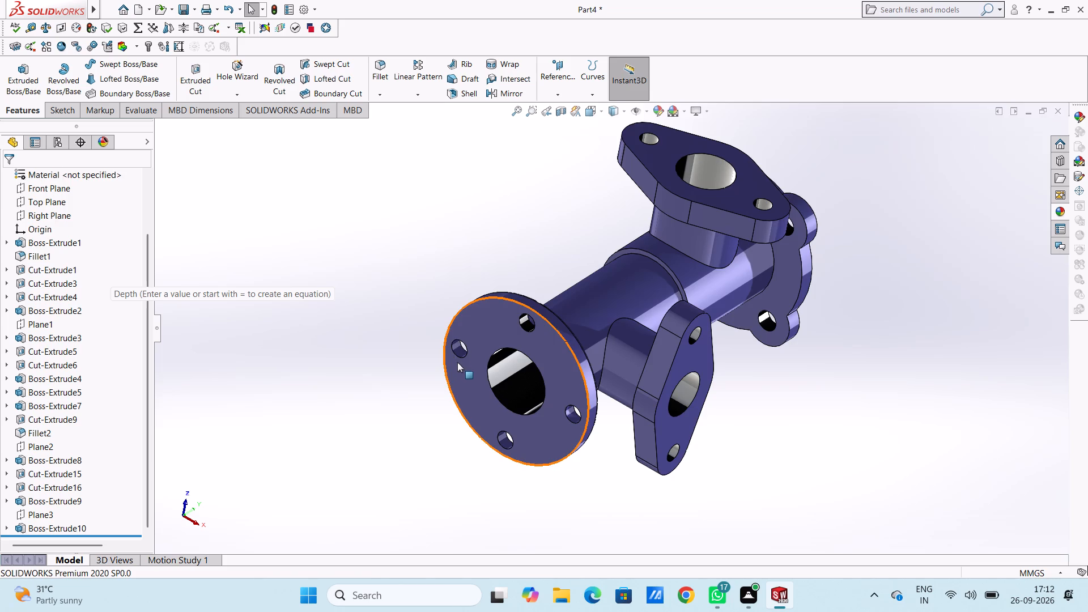
scroll(471, 347, "down", 10)
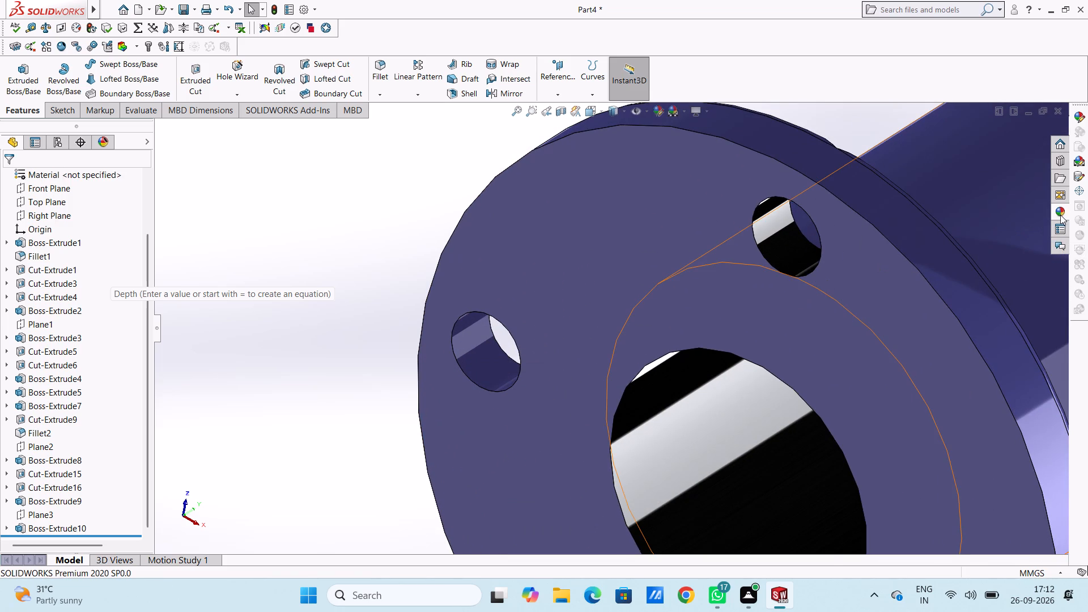
left_click(1060, 214)
left_click_drag(979, 365, 499, 360)
left_click(498, 360)
scroll(505, 355, "up", 8)
scroll(581, 433, "down", 3)
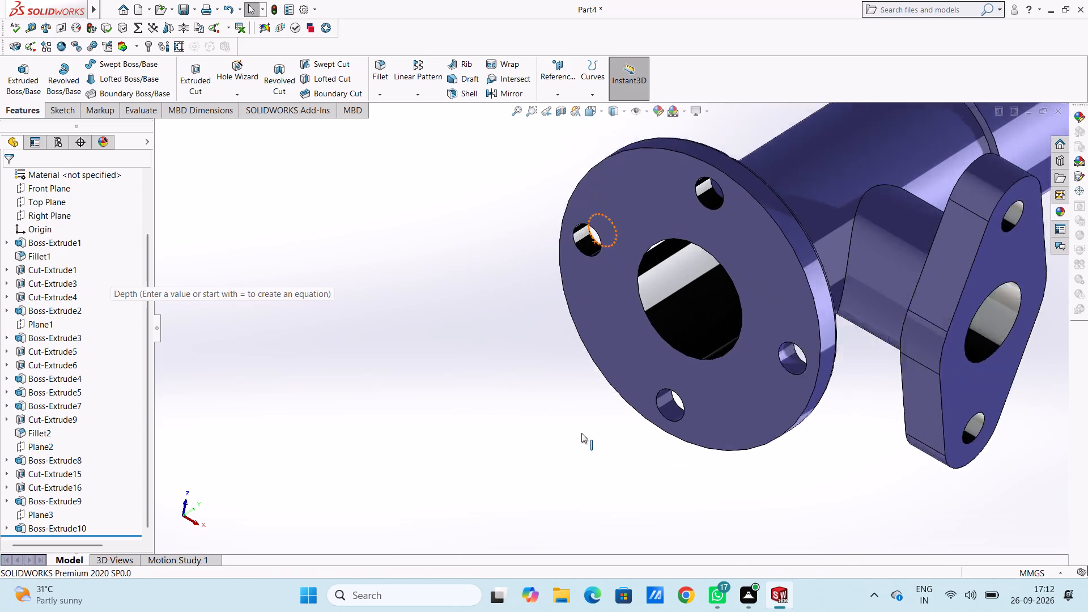
Apply the chromium plate appearance to the base flange's two remaining bolt holes, Cut-Extrude1 and Cut-Extrude3, and return to the isometric view.
scroll(581, 433, "down", 1)
scroll(722, 379, "down", 3)
left_click(1058, 215)
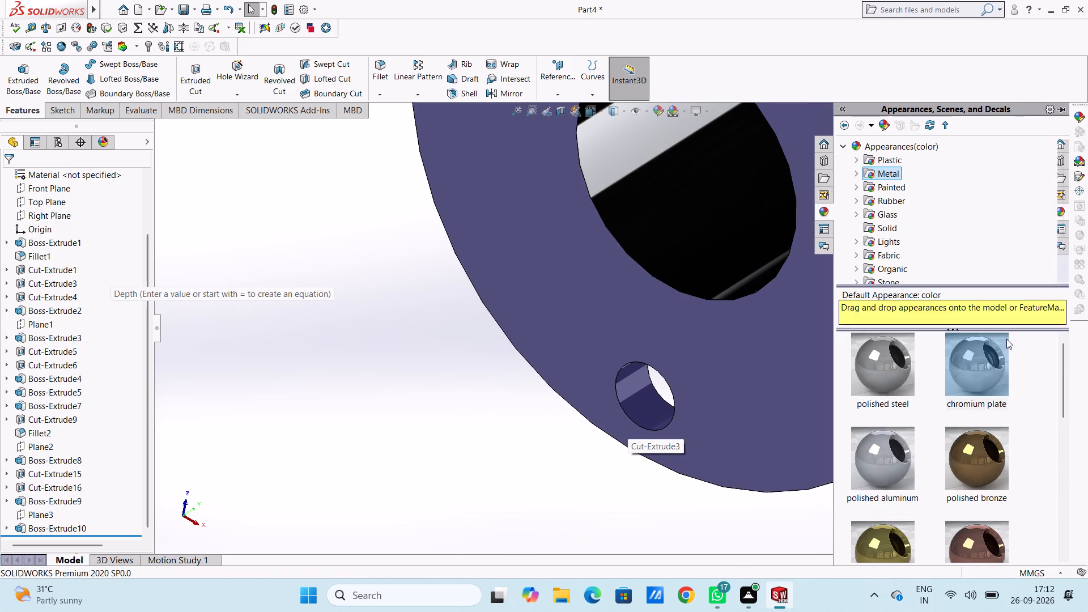
left_click_drag(969, 360, 898, 299)
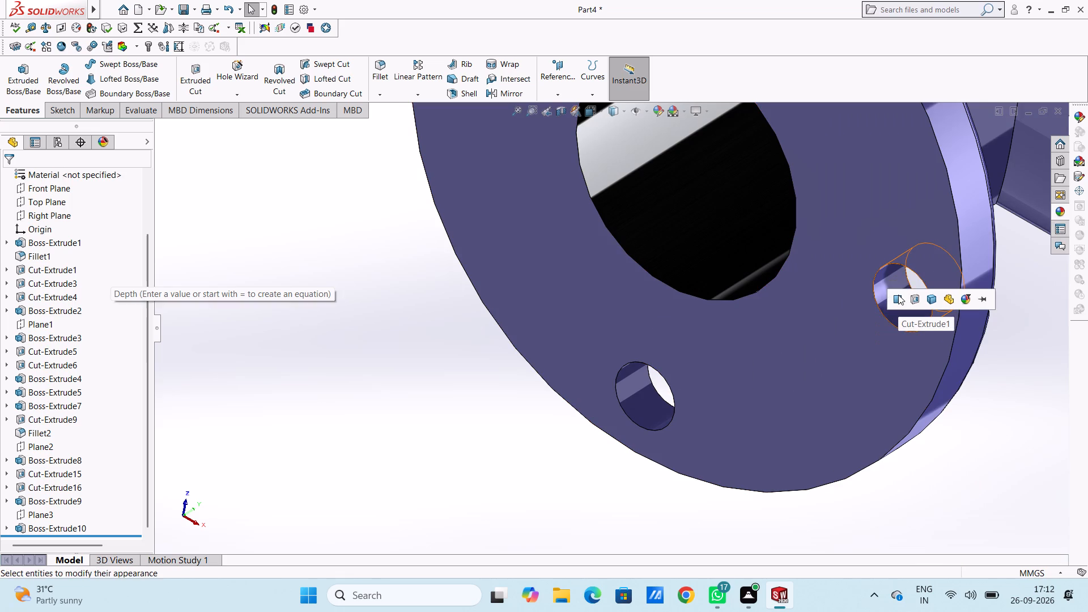
left_click(898, 295)
left_click(1056, 214)
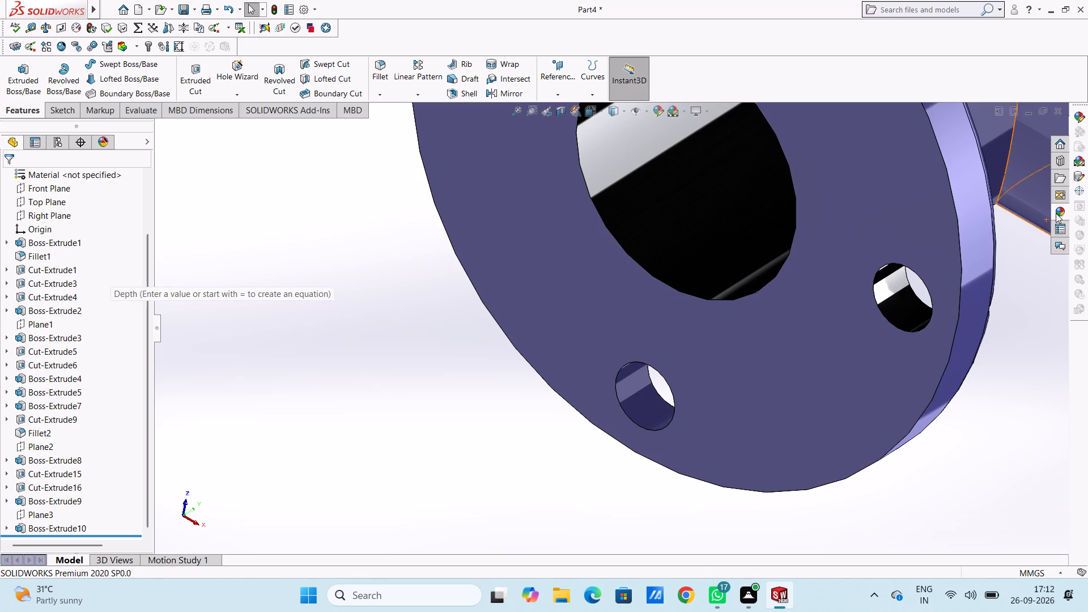
left_click_drag(987, 363, 651, 397)
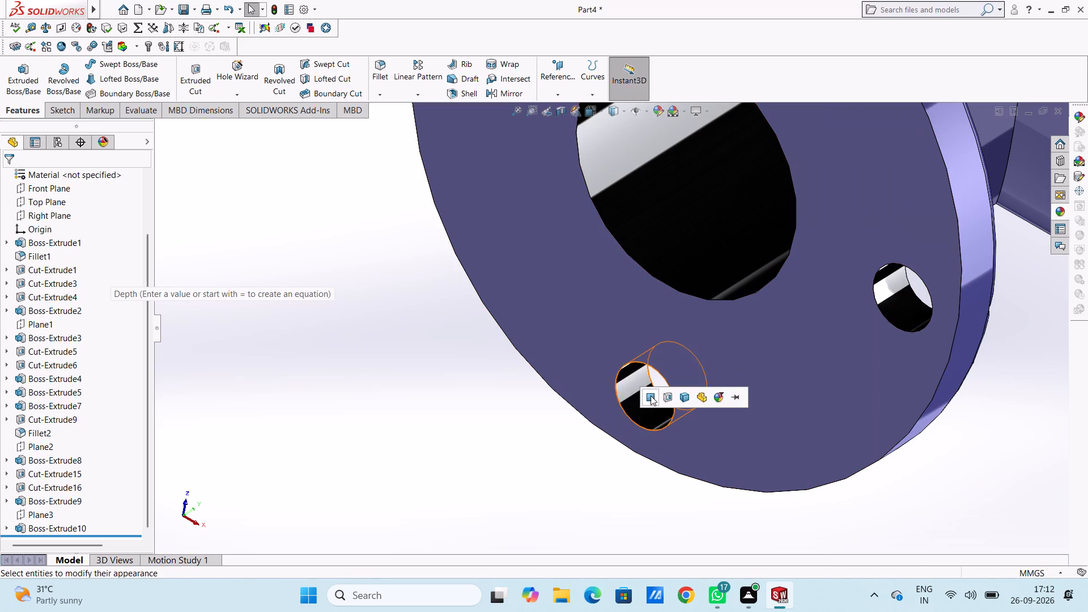
left_click(651, 396)
scroll(466, 341, "up", 4)
middle_click_drag(497, 296, 448, 399)
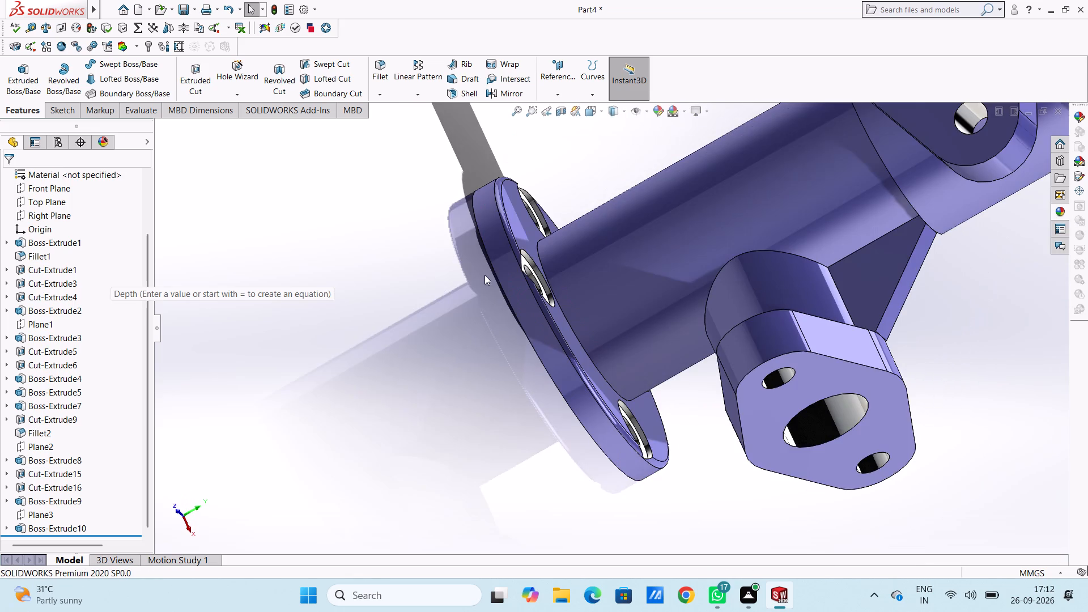
middle_click_drag(484, 274, 405, 199)
middle_click_drag(414, 204, 493, 294)
key("Escape")
key("Escape")
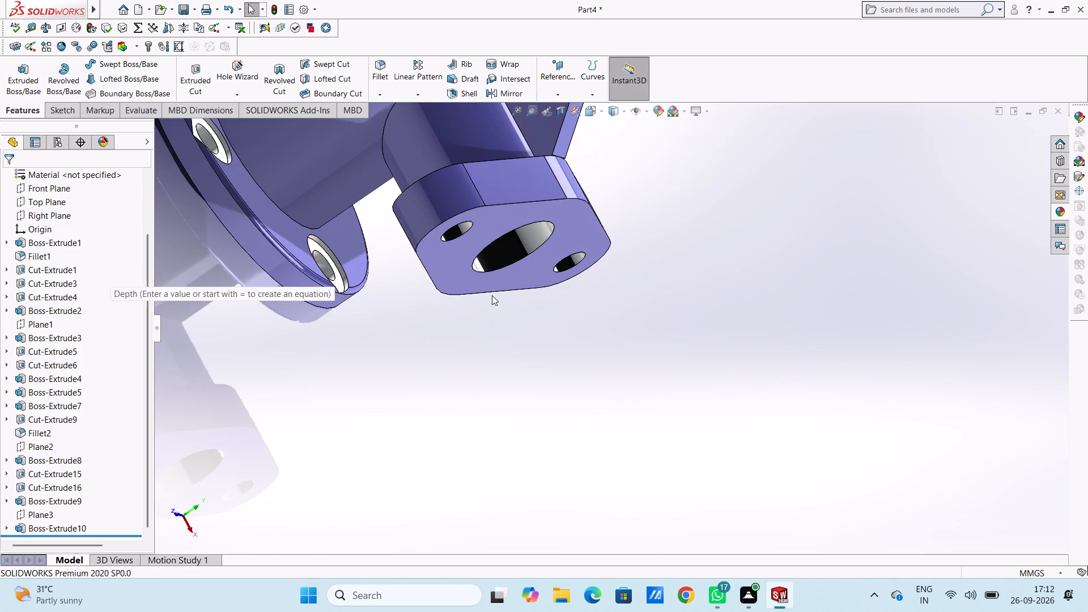
key("ctrl+7")
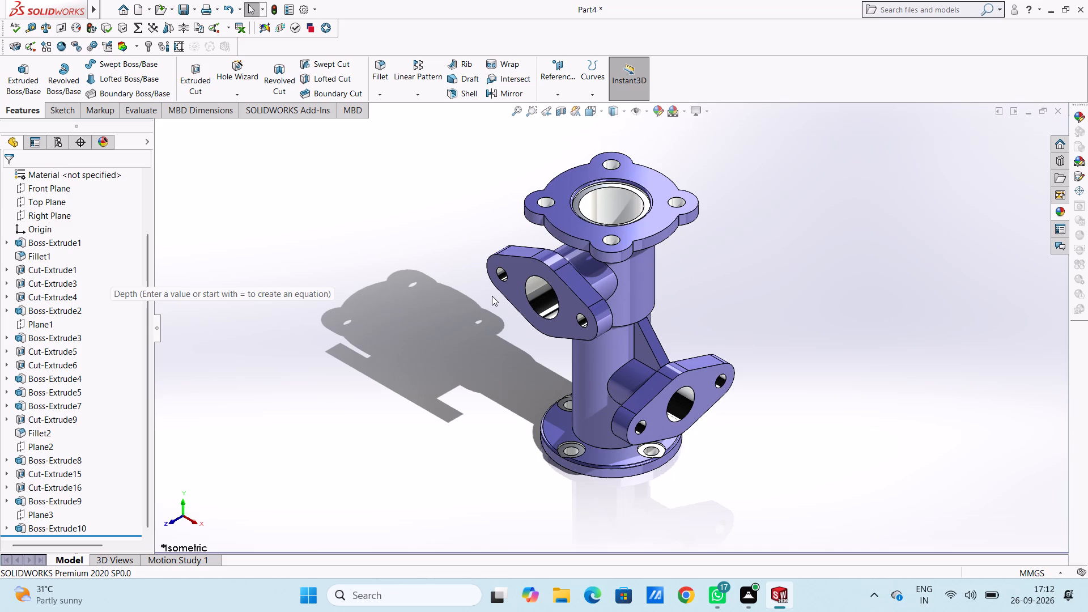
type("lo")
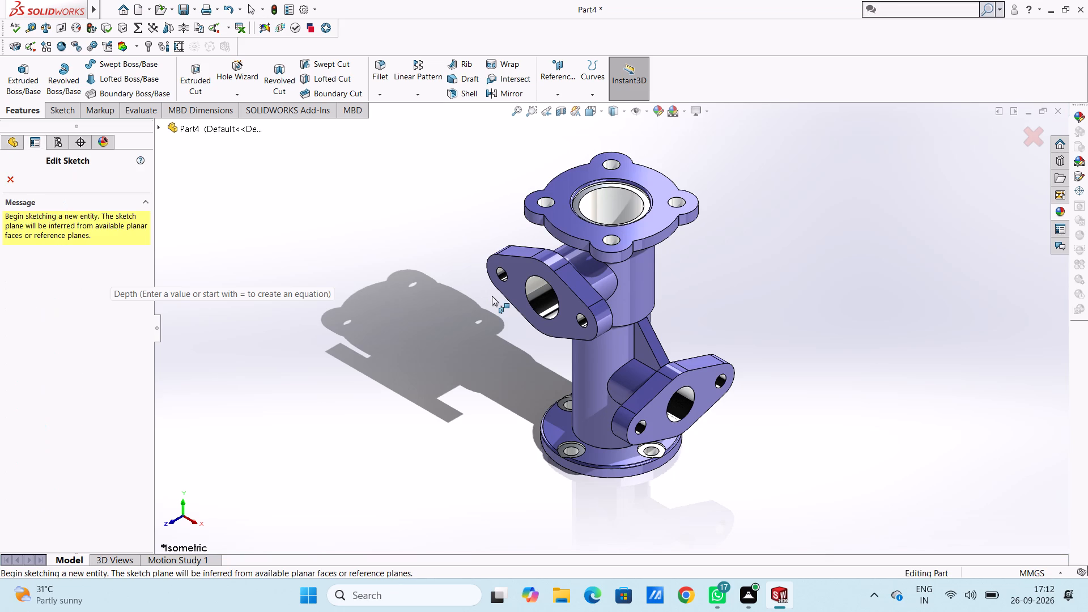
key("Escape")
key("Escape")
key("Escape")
Save the part in the Documents folder under the file name "lower valve body of injector assembly".
key("ctrl+s")
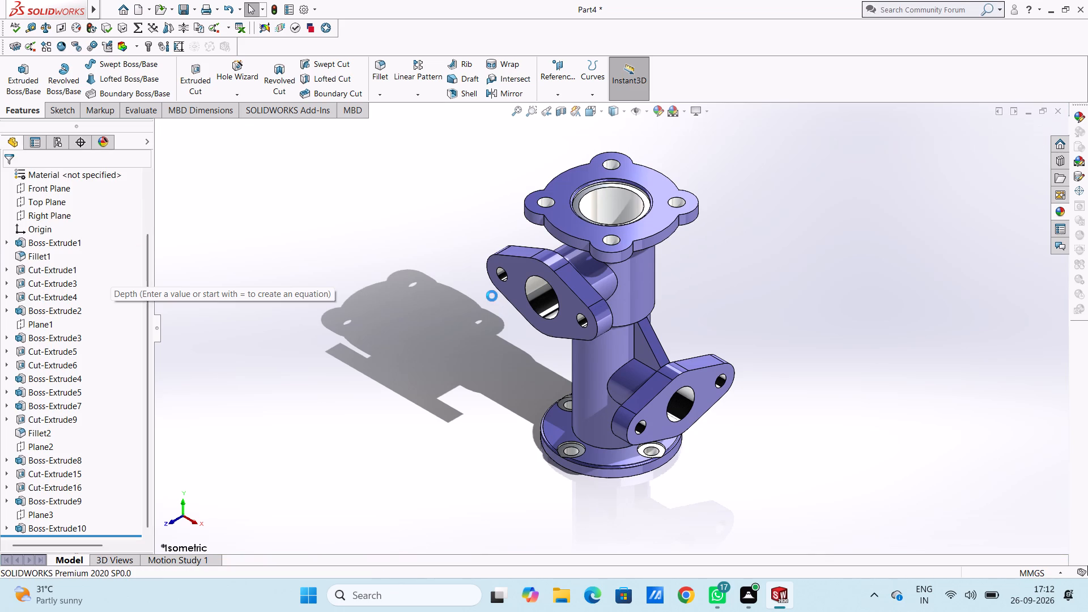
type("lower valve")
key("space")
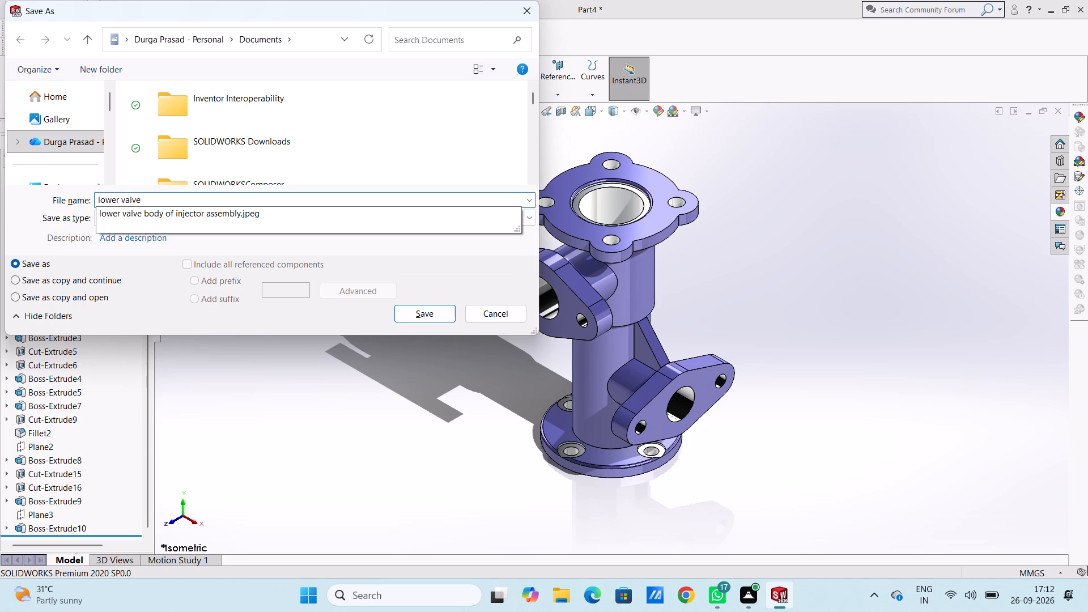
type("body")
key("space")
type("ofv")
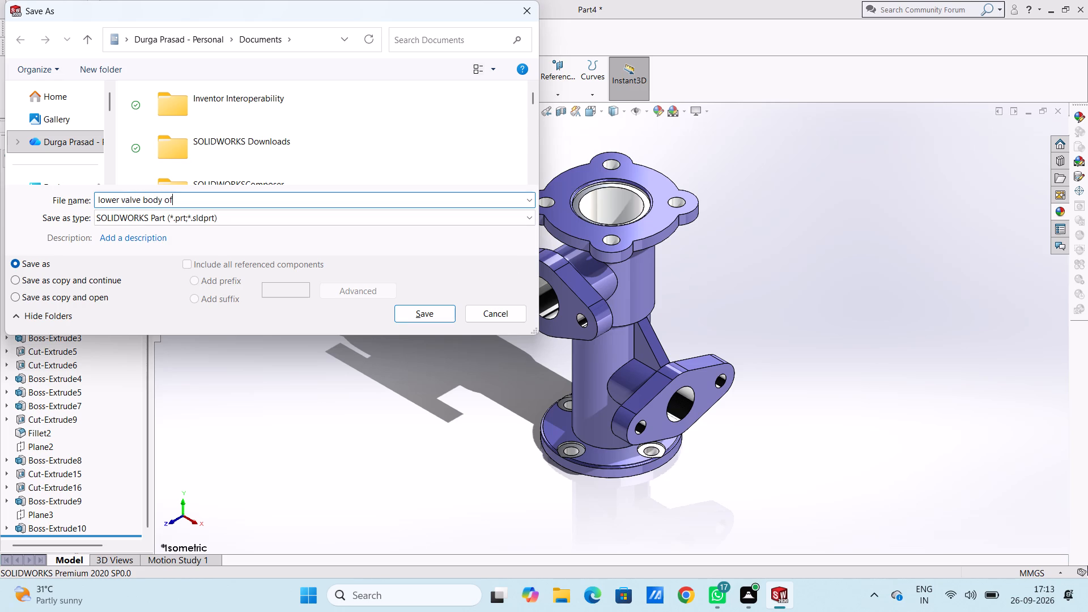
key("space")
key("BackSpace")
key("space")
key("BackSpace")
key("space")
key("BackSpace")
key("BackSpace")
key("space")
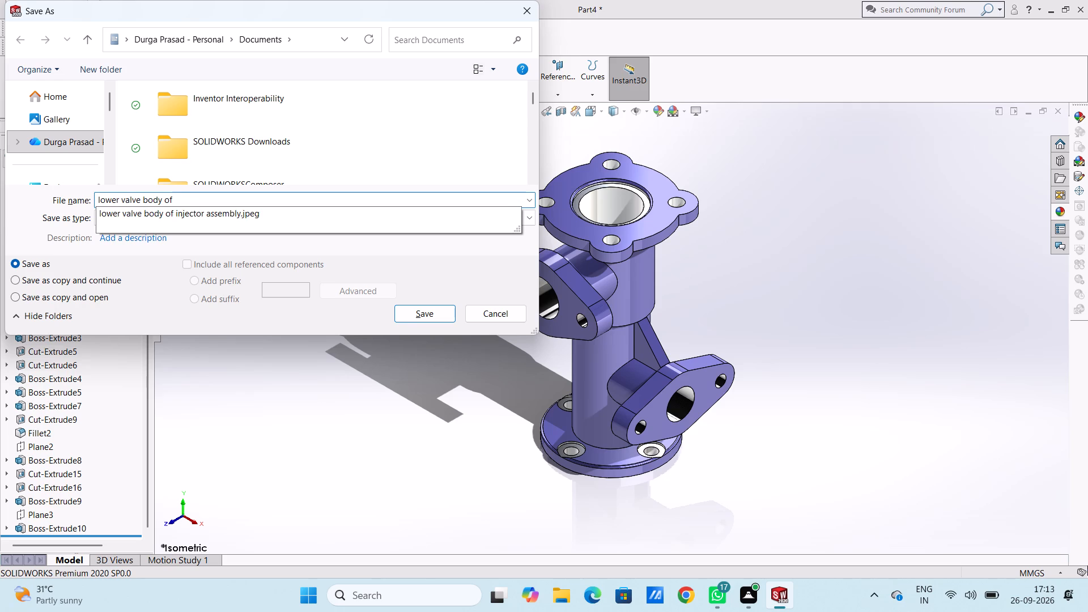
type("in")
type("jector")
key("space")
type("assembly")
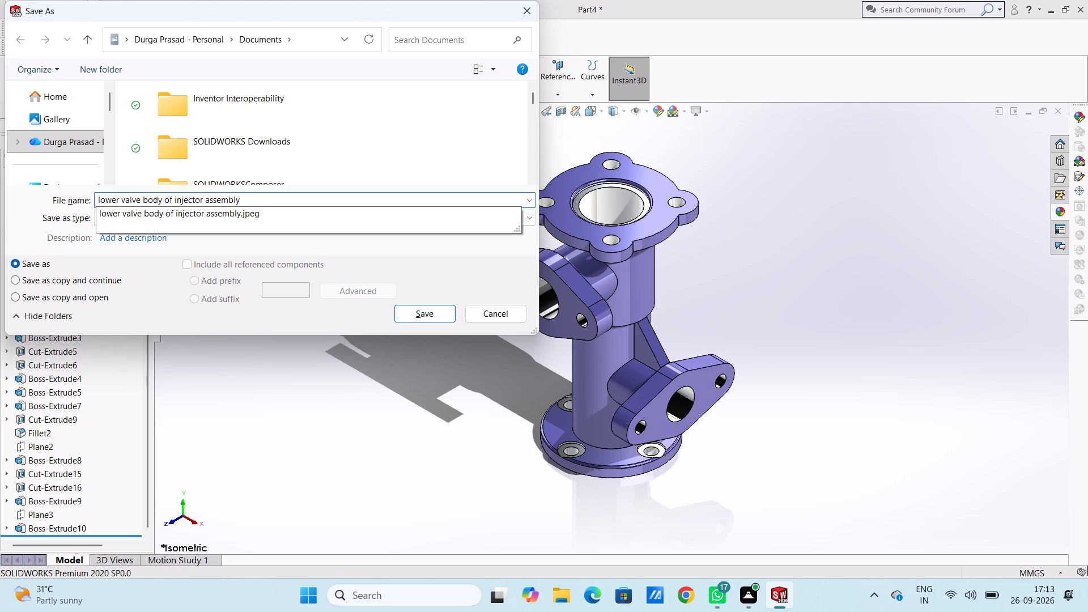
left_click(410, 308)
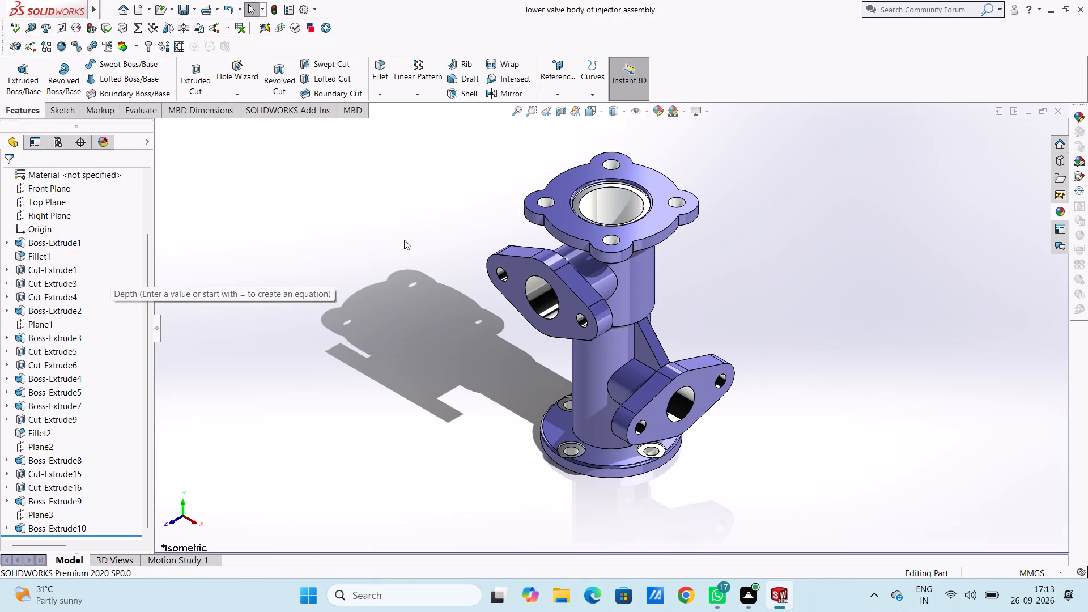
Save a copy of the model in Adobe Portable Document Format (*.pdf), keeping the same file name and folder.
left_click(195, 8)
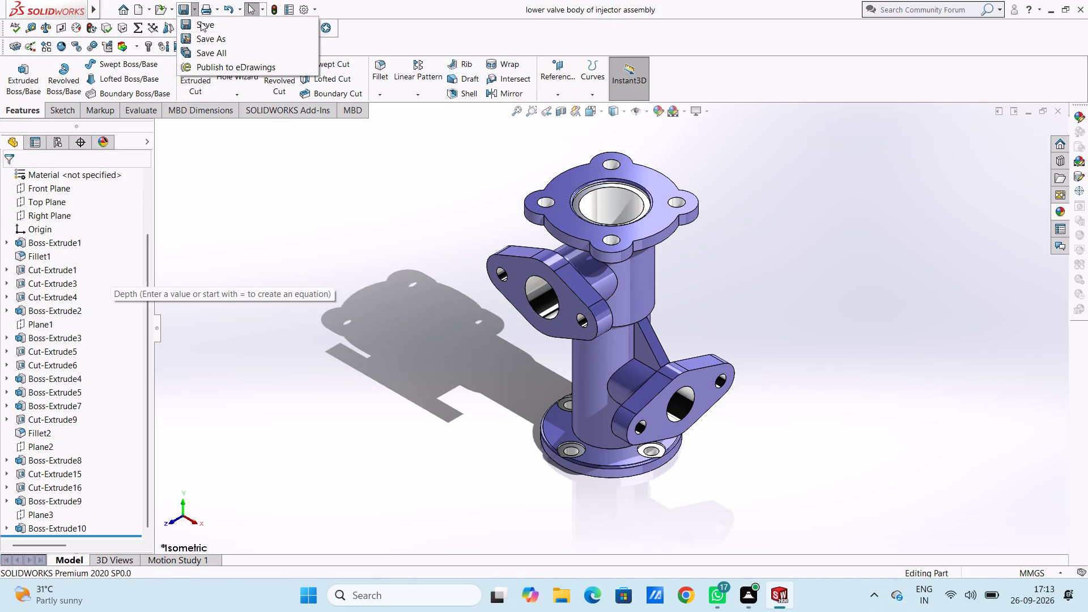
left_click(210, 40)
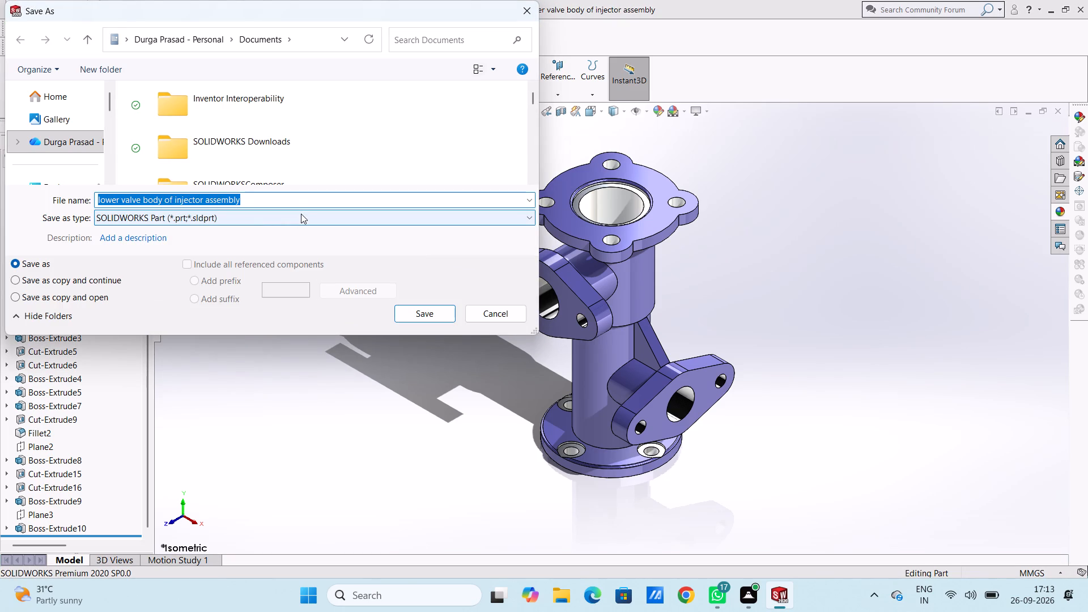
left_click(301, 214)
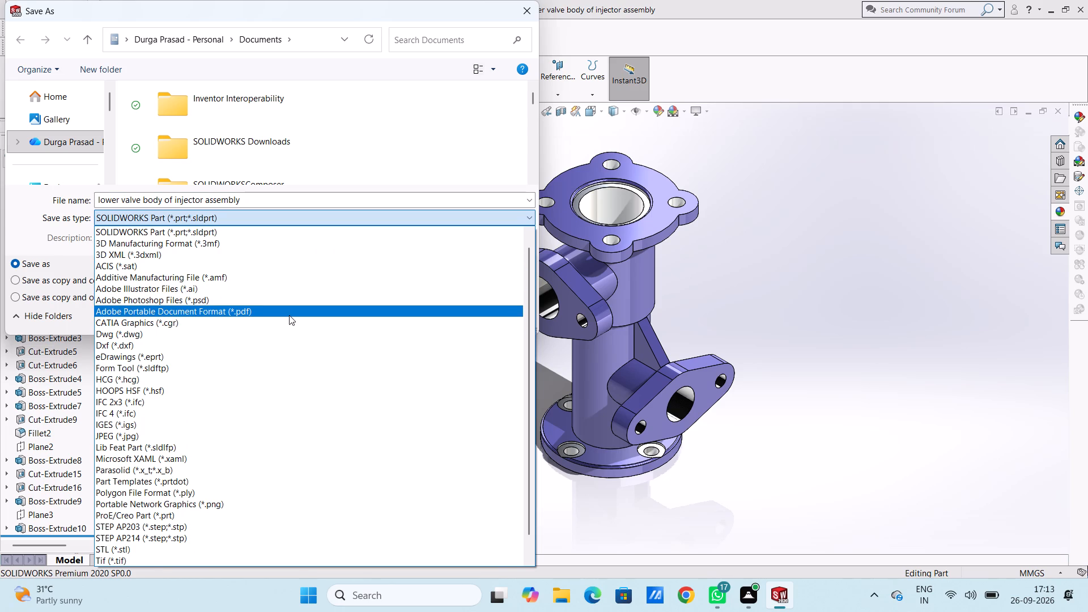
left_click(289, 315)
left_click(408, 338)
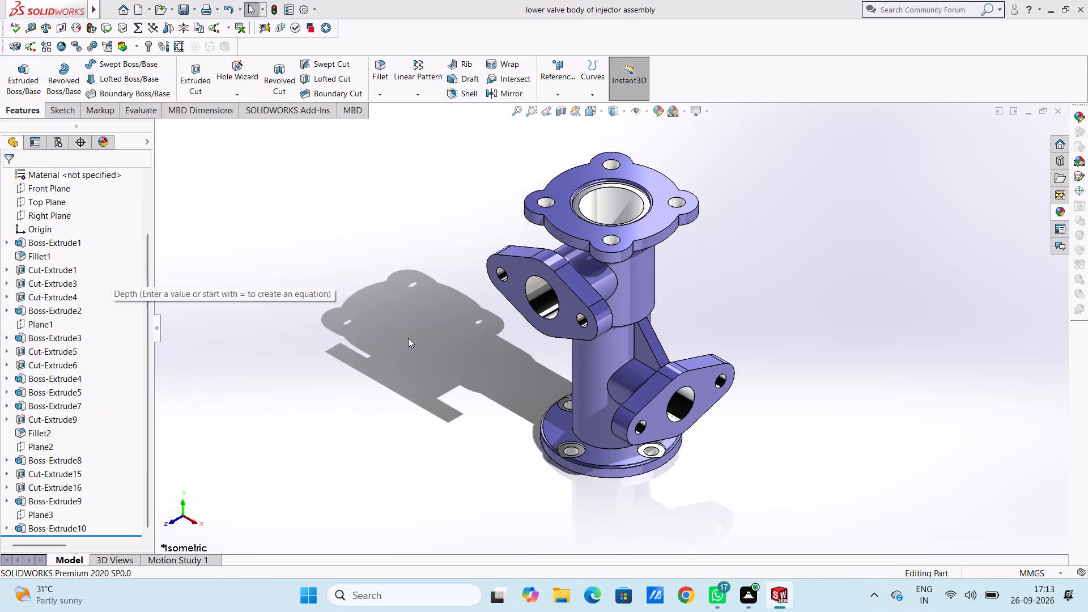
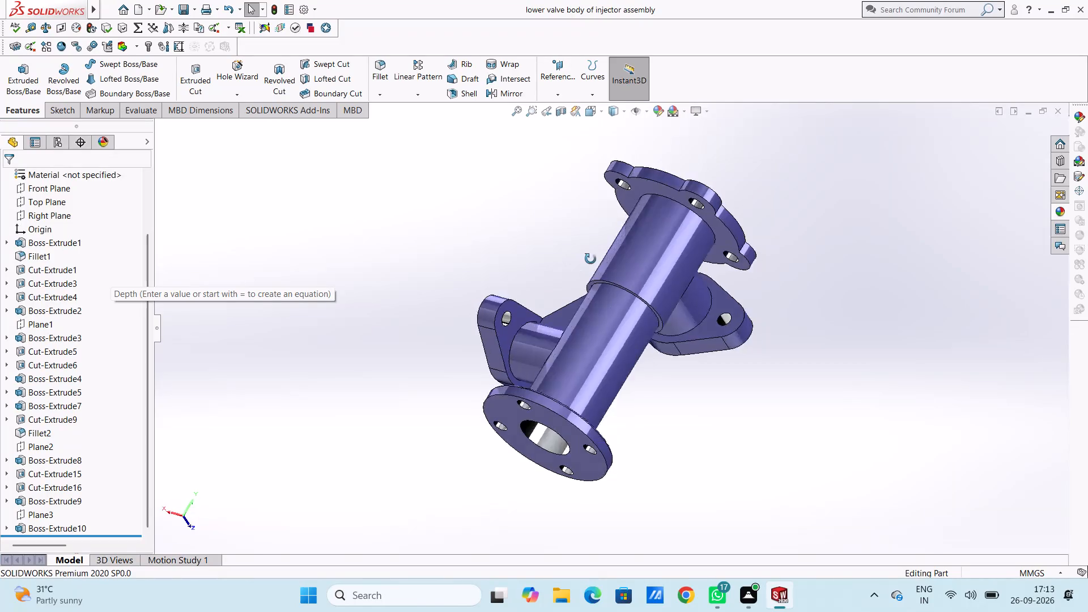
Examine the finished valve body from all sides, including its flanges, side ports, bores and gusset rib, ending in the isometric view.
middle_click_drag(499, 241, 628, 262)
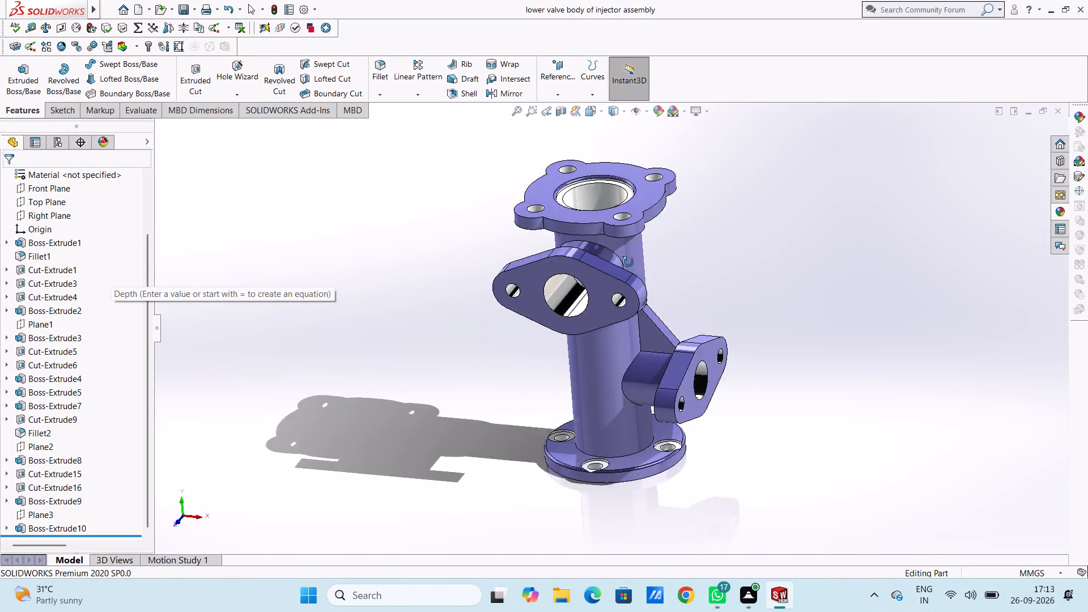
middle_click_drag(628, 262, 655, 262)
middle_click_drag(464, 243, 342, 165)
middle_click_drag(683, 196, 756, 286)
middle_click_drag(693, 216, 831, 213)
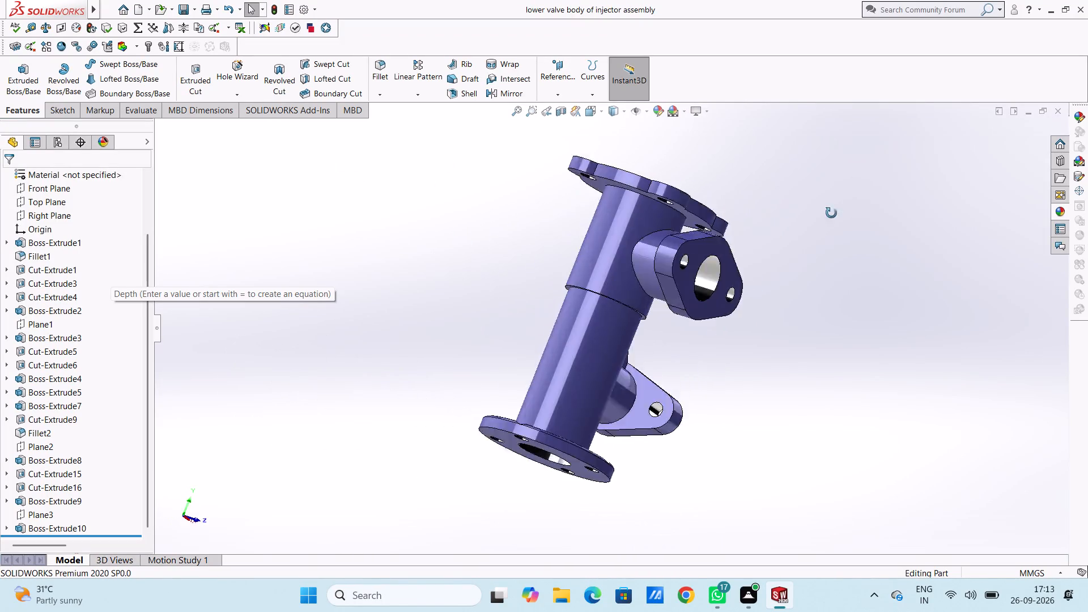
middle_click_drag(831, 213, 889, 279)
middle_click_drag(515, 163, 601, 137)
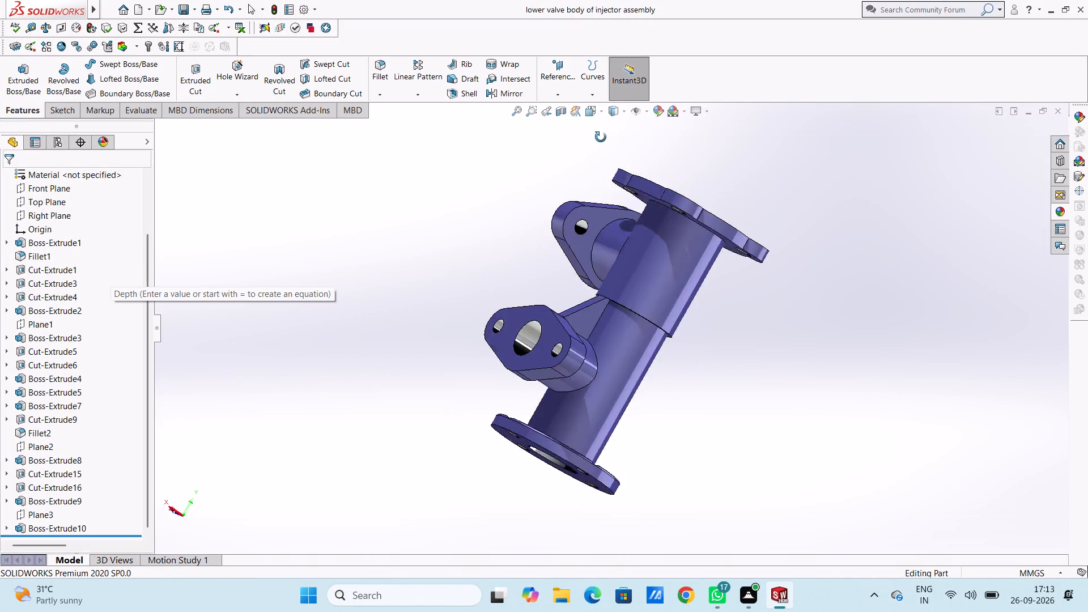
middle_click_drag(601, 137, 583, 152)
middle_click_drag(580, 200, 516, 189)
middle_click_drag(466, 202, 473, 199)
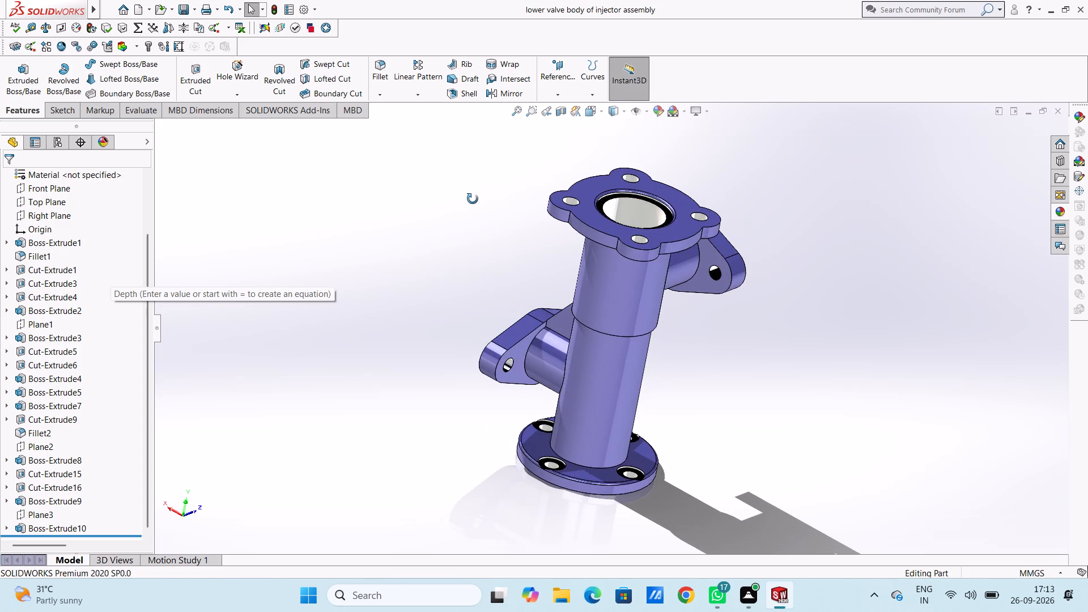
middle_click_drag(473, 199, 736, 335)
middle_click_drag(519, 236, 685, 284)
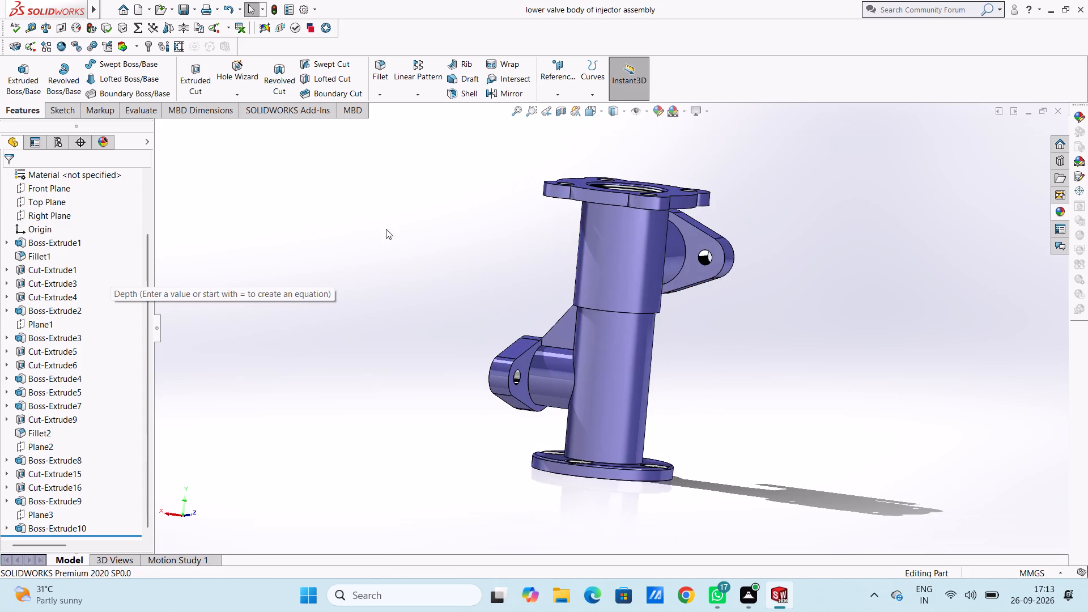
middle_click_drag(407, 226, 623, 165)
middle_click_drag(517, 285, 566, 203)
middle_click_drag(572, 282, 679, 316)
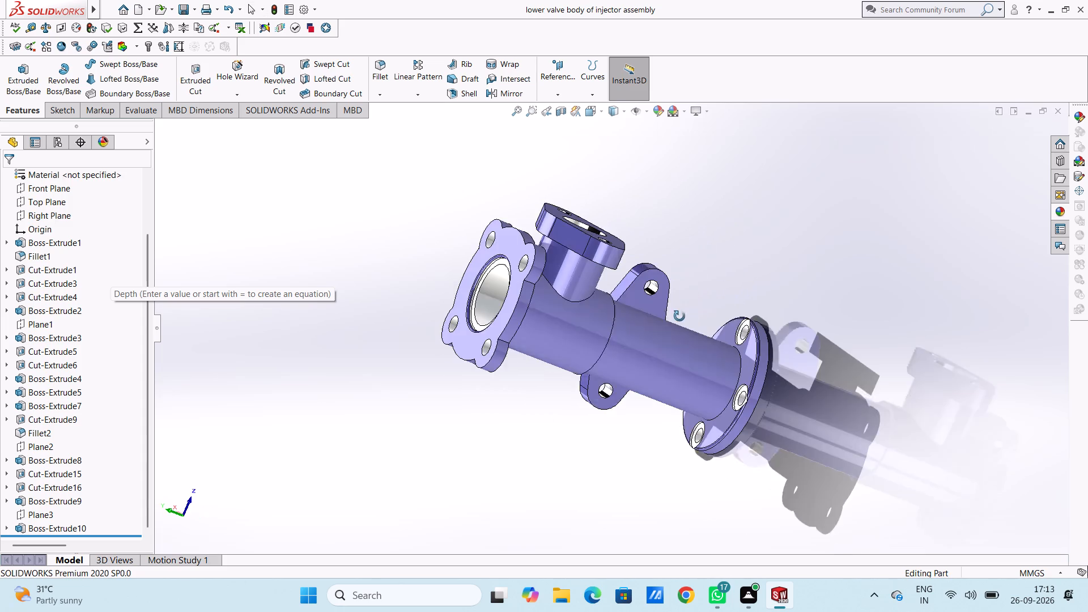
middle_click_drag(679, 316, 687, 325)
middle_click_drag(420, 227, 445, 224)
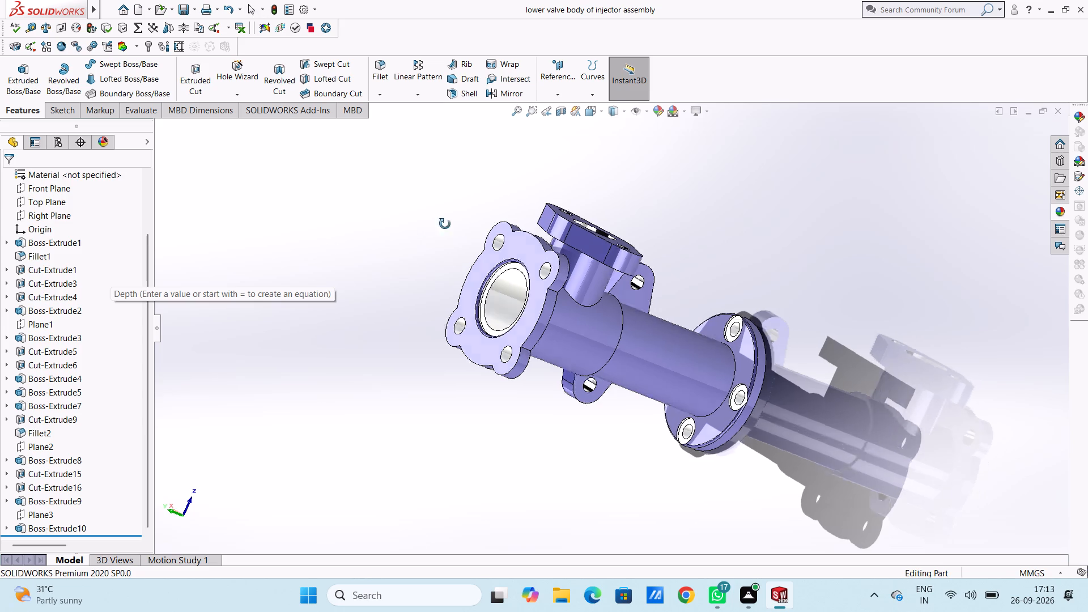
middle_click_drag(445, 224, 584, 211)
middle_click_drag(551, 240, 458, 190)
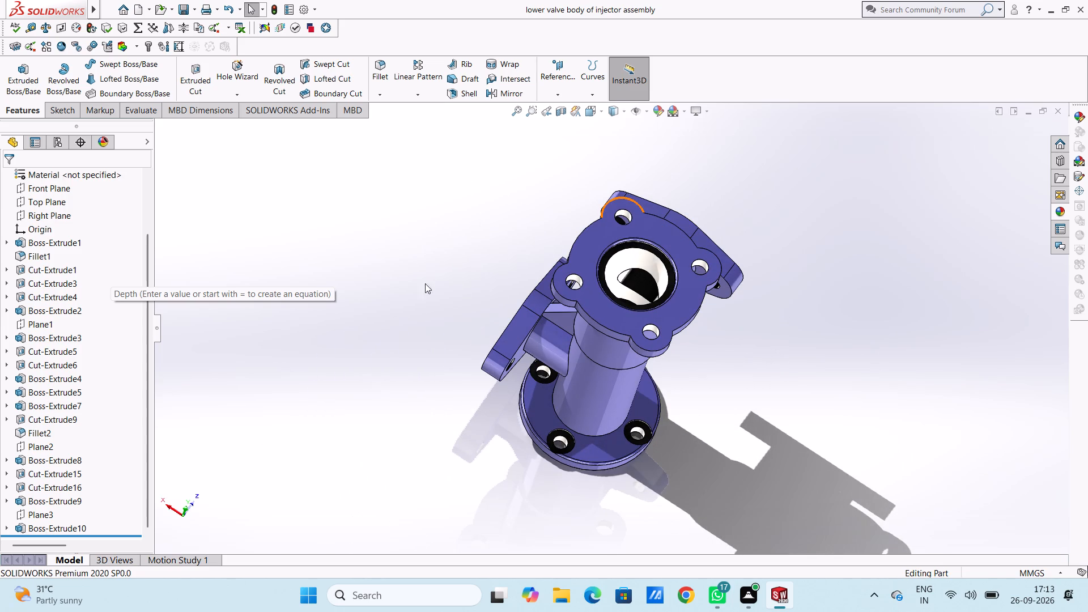
middle_click_drag(503, 227, 496, 162)
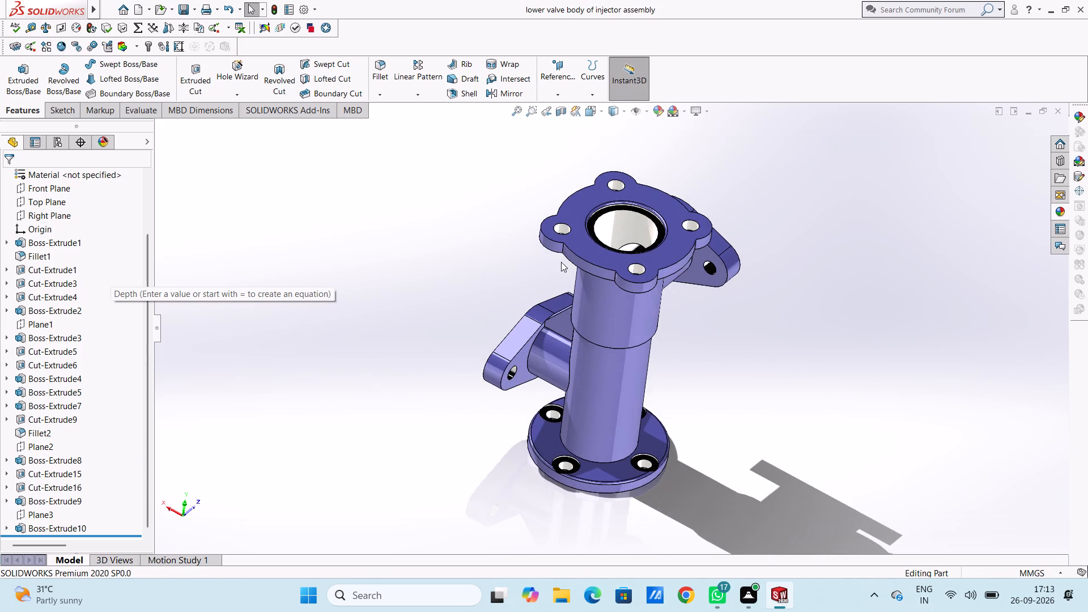
middle_click_drag(558, 252, 553, 220)
middle_click_drag(615, 291, 662, 347)
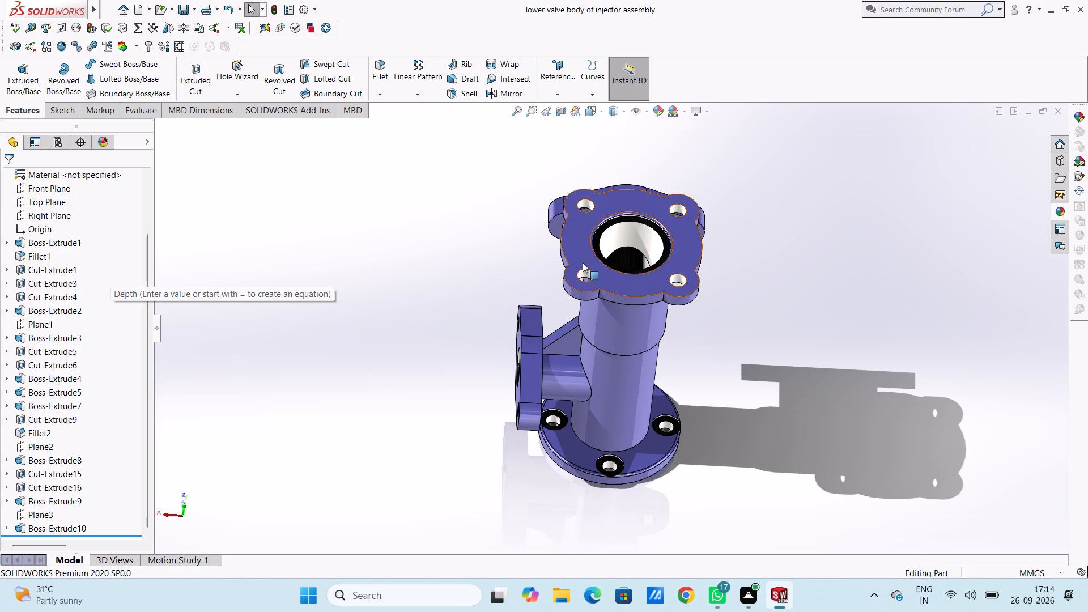
key("Escape")
key("Escape")
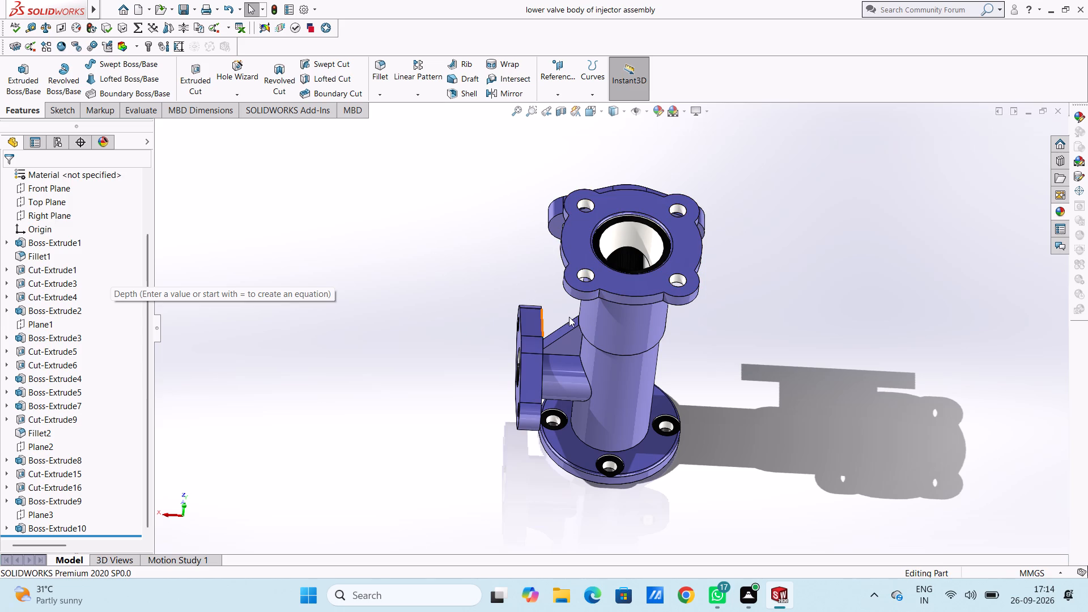
key("ctrl+7")
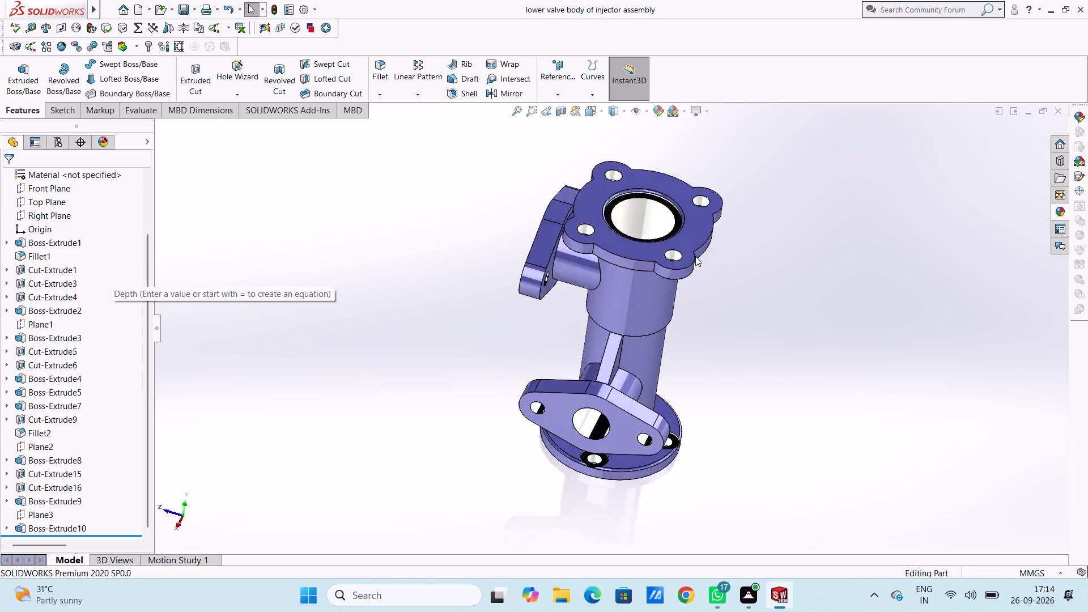
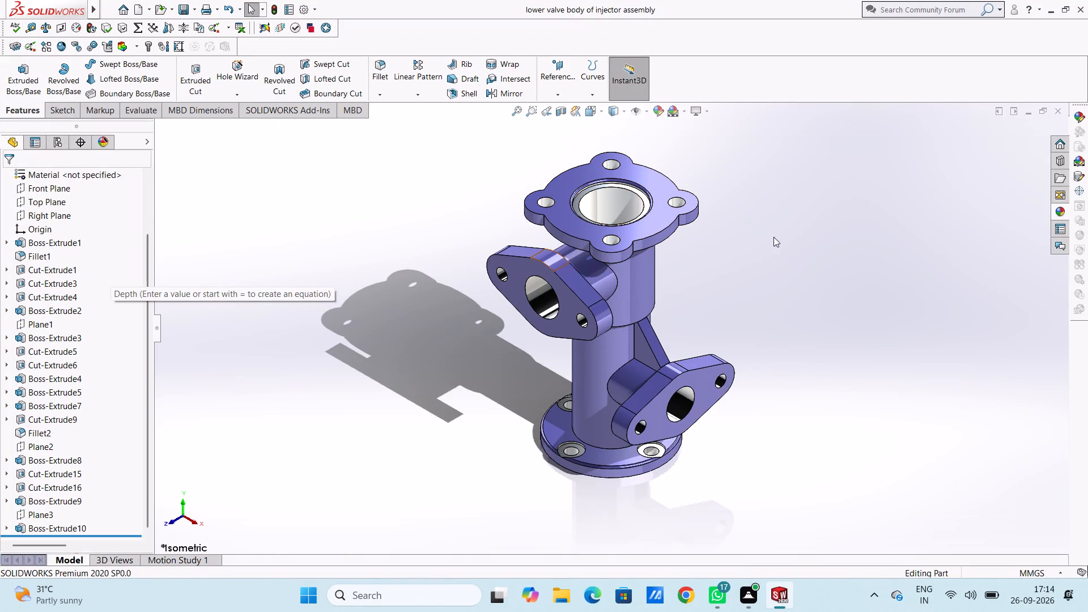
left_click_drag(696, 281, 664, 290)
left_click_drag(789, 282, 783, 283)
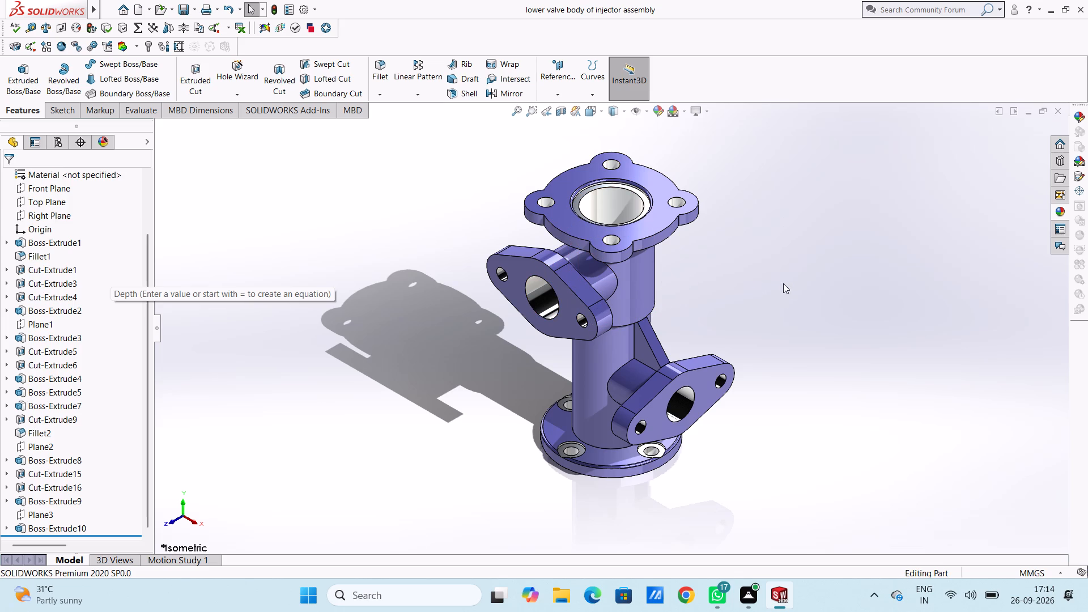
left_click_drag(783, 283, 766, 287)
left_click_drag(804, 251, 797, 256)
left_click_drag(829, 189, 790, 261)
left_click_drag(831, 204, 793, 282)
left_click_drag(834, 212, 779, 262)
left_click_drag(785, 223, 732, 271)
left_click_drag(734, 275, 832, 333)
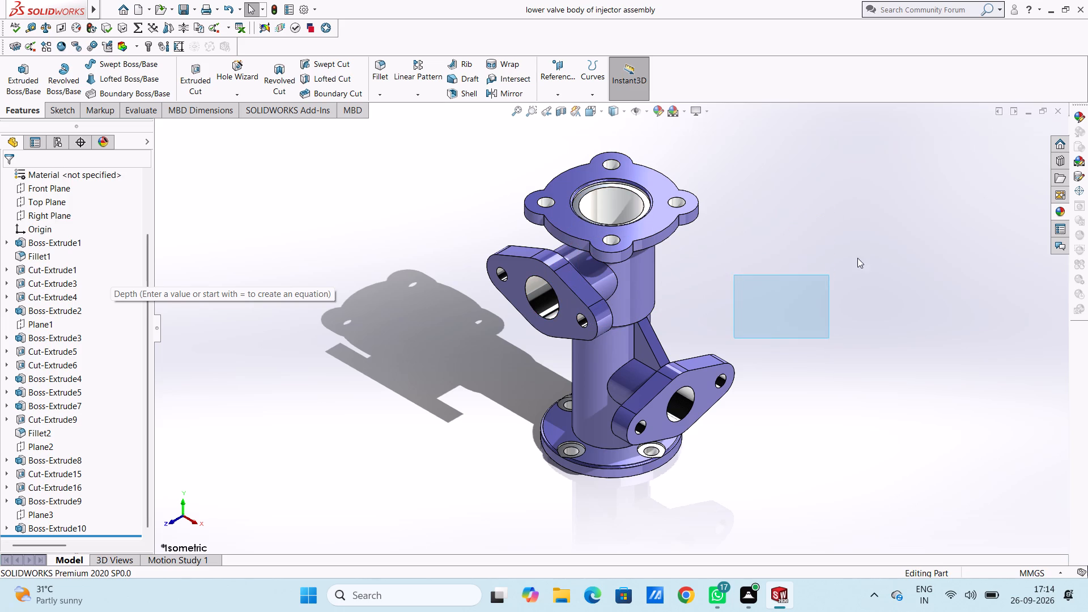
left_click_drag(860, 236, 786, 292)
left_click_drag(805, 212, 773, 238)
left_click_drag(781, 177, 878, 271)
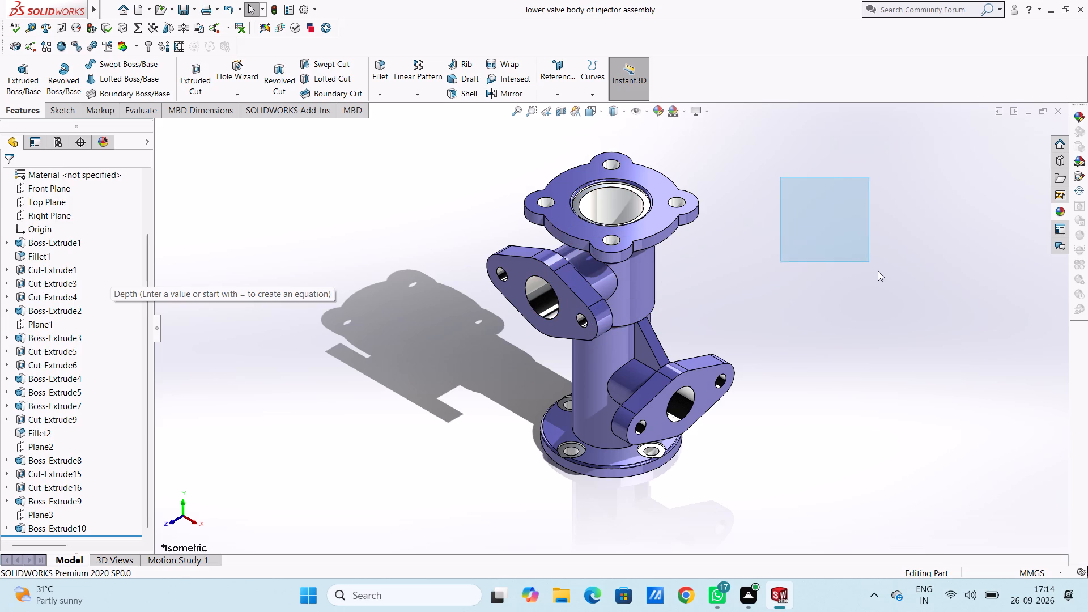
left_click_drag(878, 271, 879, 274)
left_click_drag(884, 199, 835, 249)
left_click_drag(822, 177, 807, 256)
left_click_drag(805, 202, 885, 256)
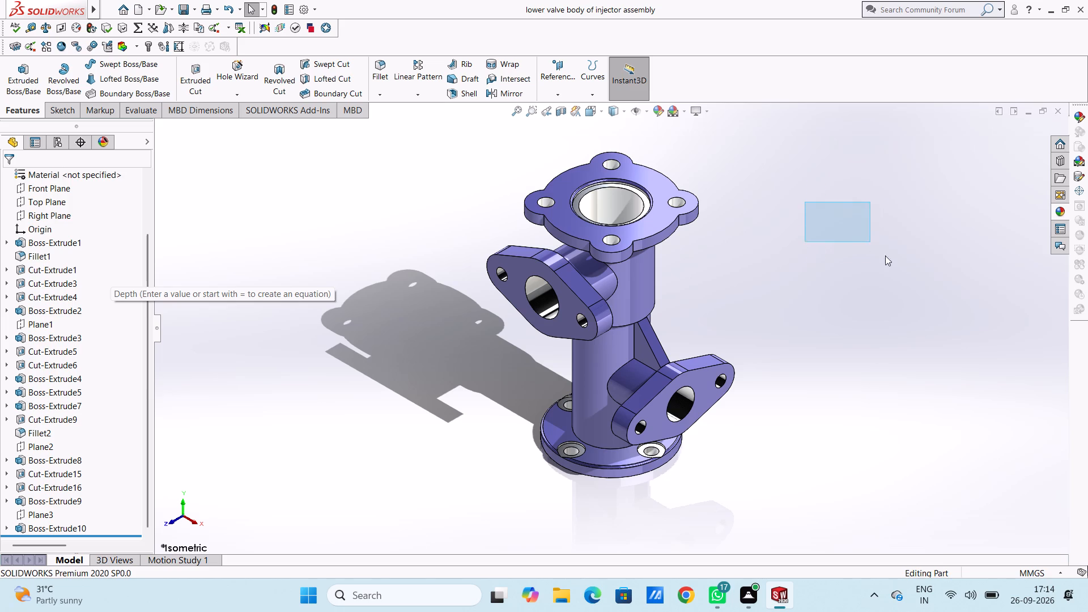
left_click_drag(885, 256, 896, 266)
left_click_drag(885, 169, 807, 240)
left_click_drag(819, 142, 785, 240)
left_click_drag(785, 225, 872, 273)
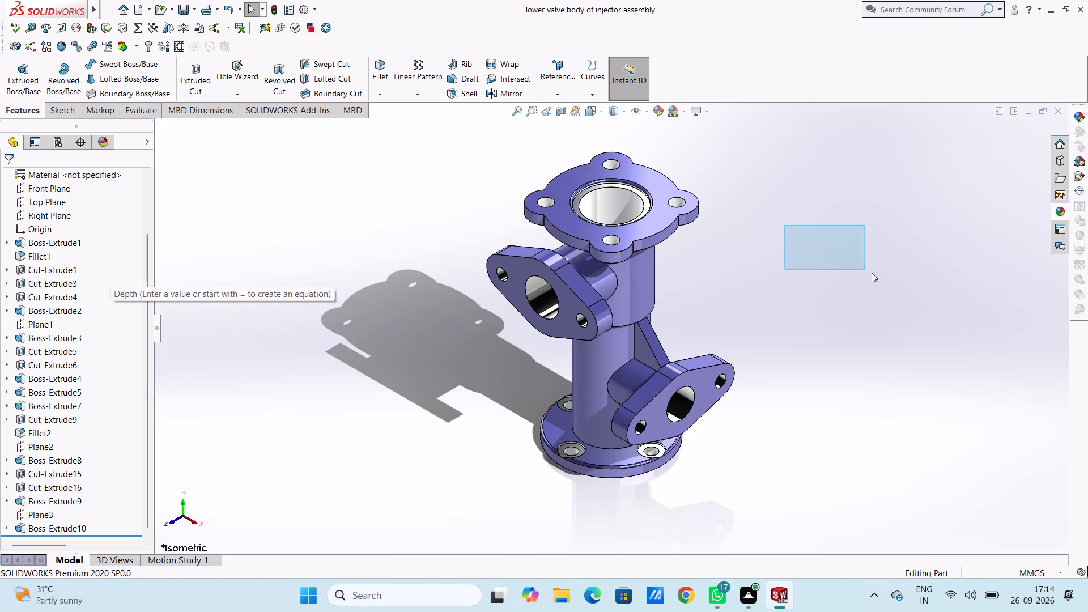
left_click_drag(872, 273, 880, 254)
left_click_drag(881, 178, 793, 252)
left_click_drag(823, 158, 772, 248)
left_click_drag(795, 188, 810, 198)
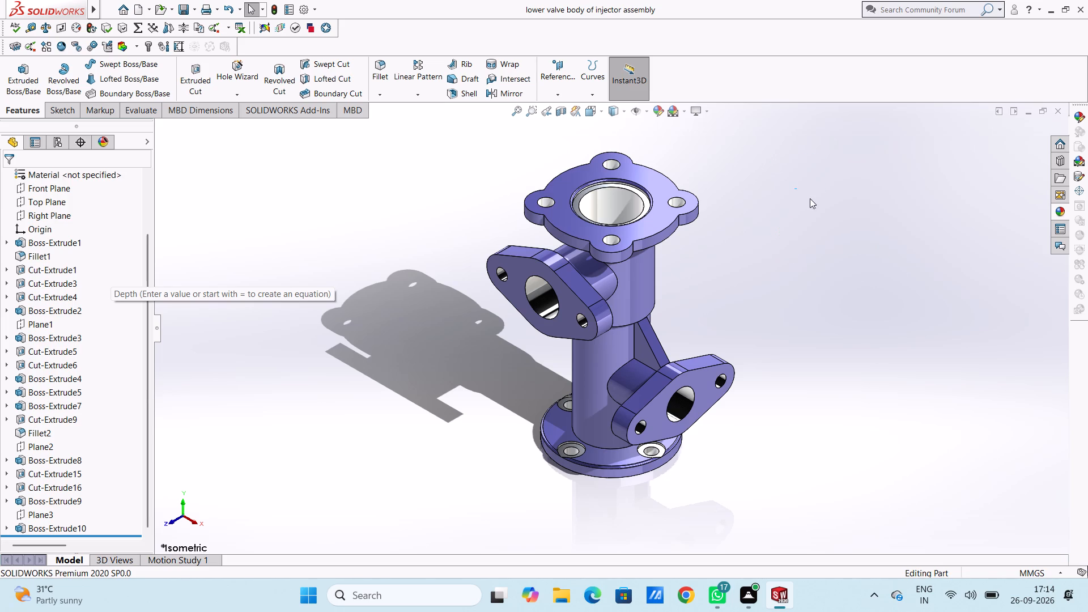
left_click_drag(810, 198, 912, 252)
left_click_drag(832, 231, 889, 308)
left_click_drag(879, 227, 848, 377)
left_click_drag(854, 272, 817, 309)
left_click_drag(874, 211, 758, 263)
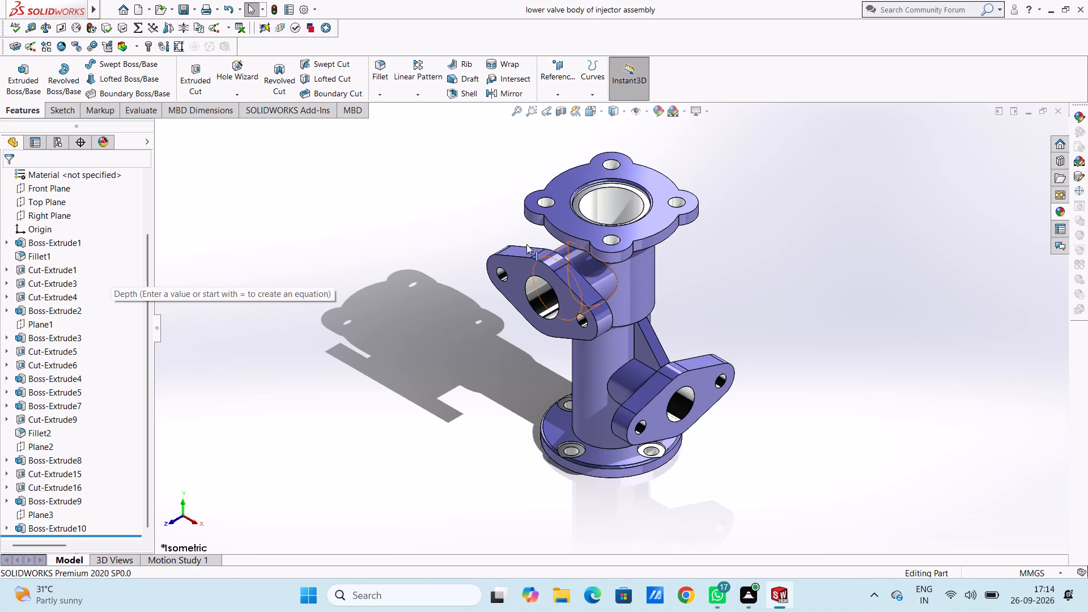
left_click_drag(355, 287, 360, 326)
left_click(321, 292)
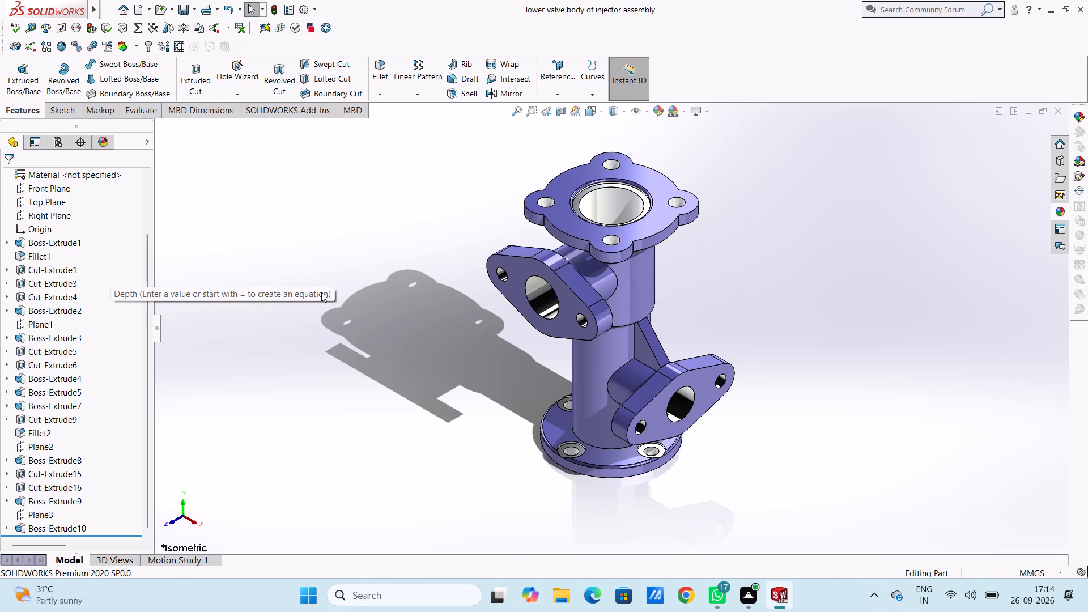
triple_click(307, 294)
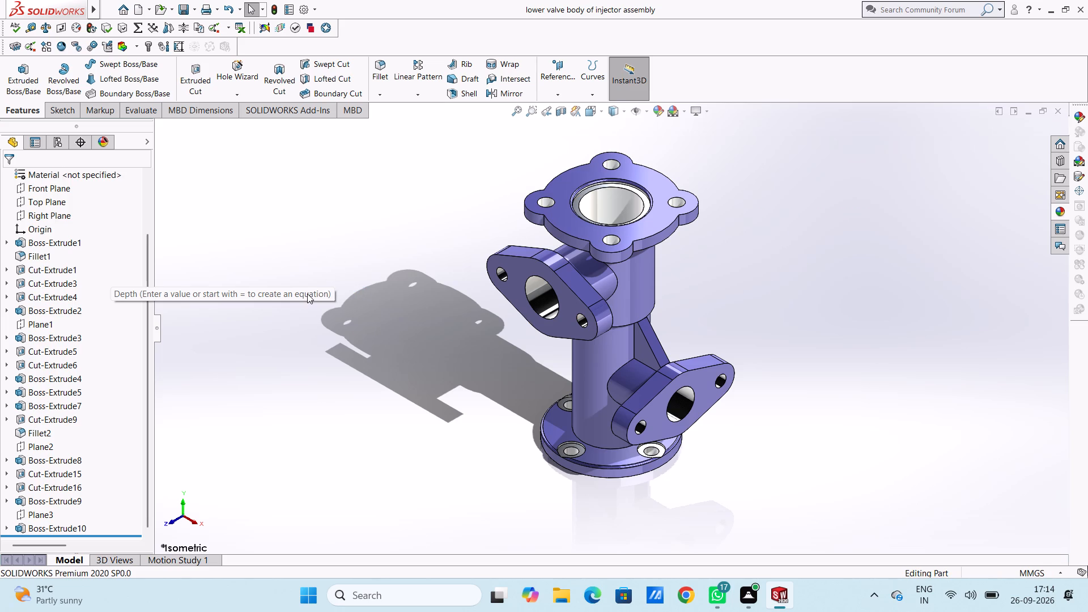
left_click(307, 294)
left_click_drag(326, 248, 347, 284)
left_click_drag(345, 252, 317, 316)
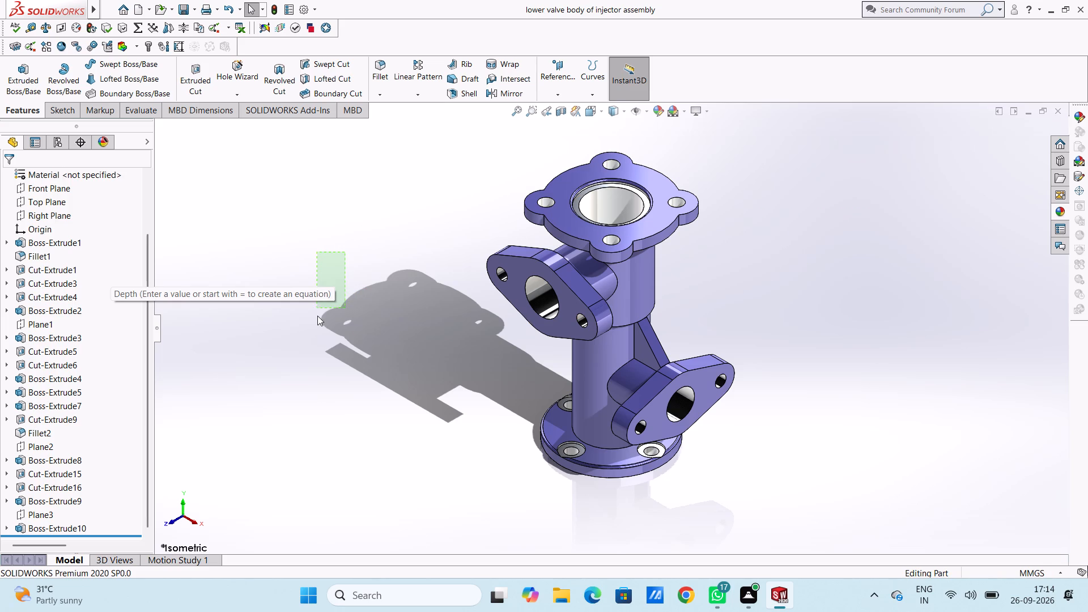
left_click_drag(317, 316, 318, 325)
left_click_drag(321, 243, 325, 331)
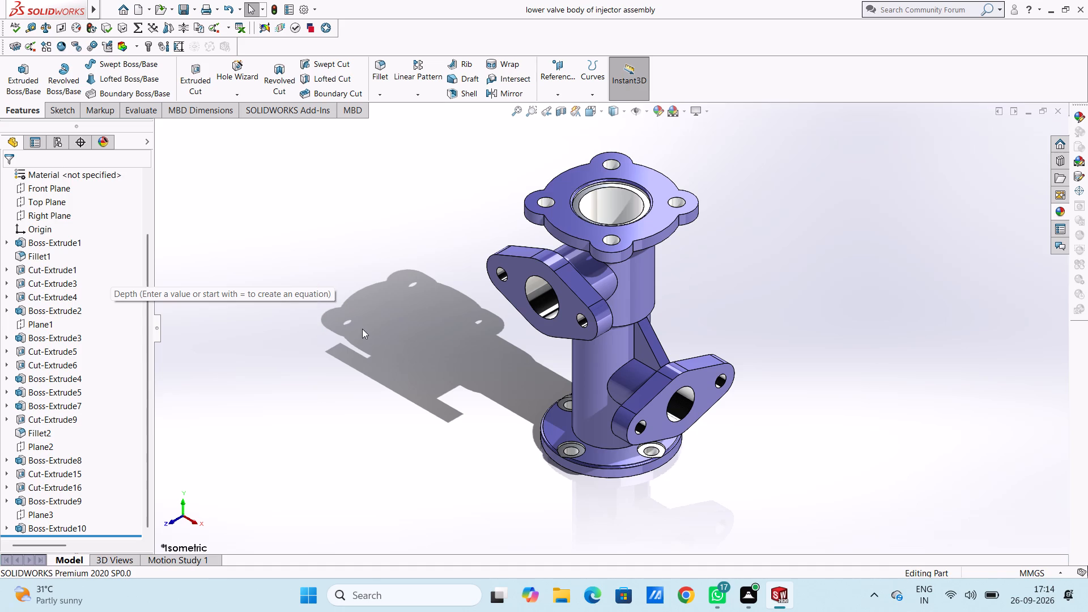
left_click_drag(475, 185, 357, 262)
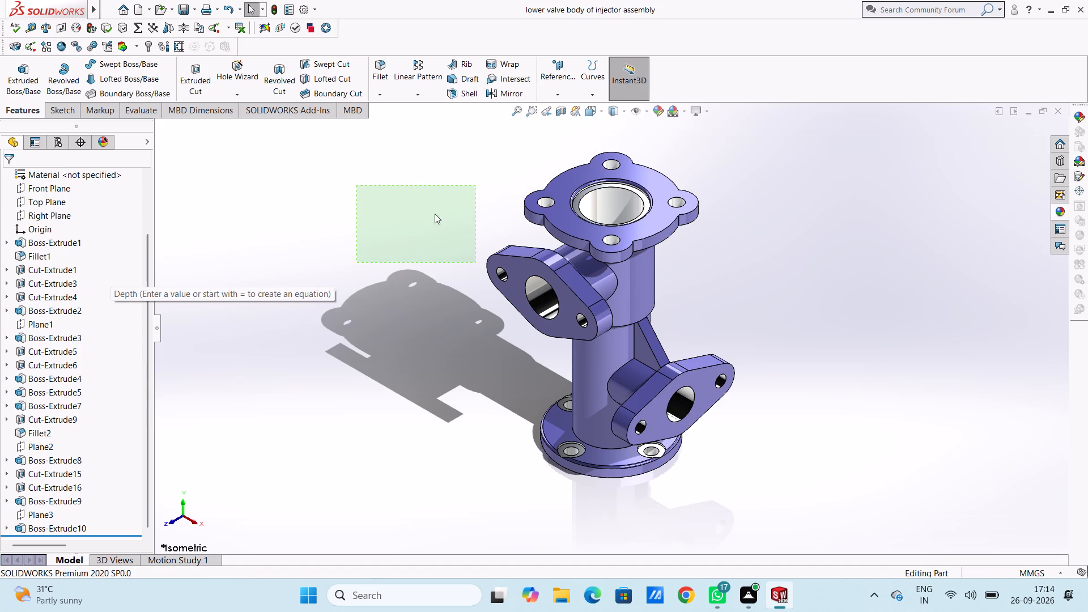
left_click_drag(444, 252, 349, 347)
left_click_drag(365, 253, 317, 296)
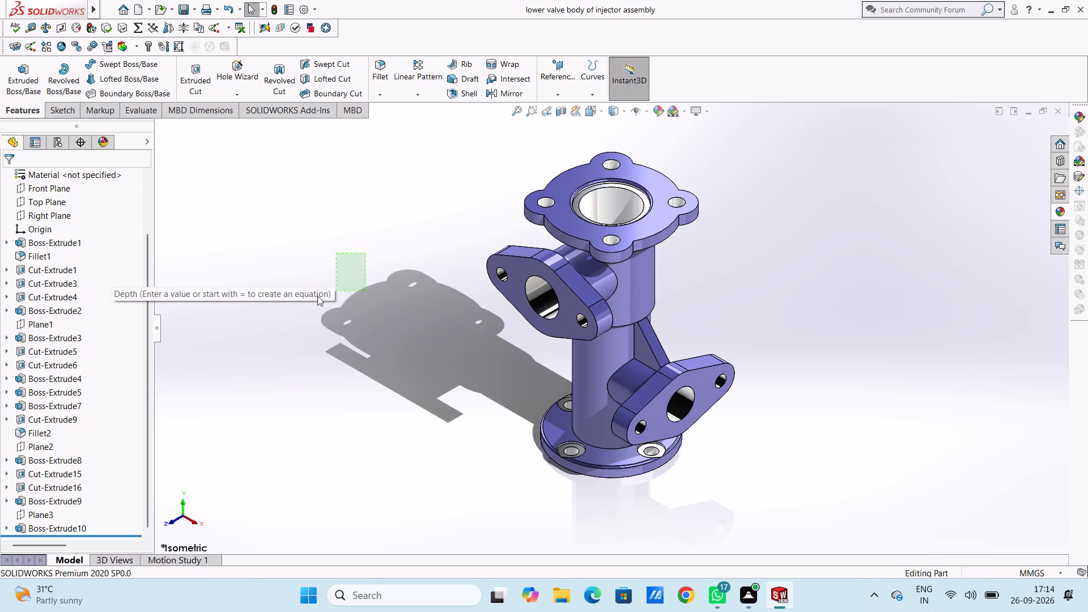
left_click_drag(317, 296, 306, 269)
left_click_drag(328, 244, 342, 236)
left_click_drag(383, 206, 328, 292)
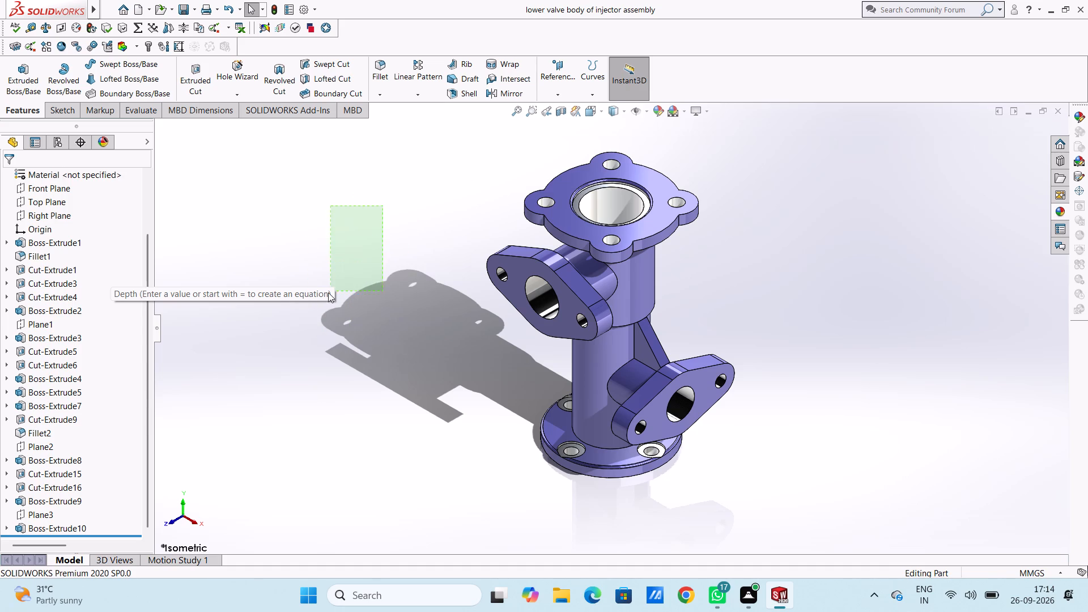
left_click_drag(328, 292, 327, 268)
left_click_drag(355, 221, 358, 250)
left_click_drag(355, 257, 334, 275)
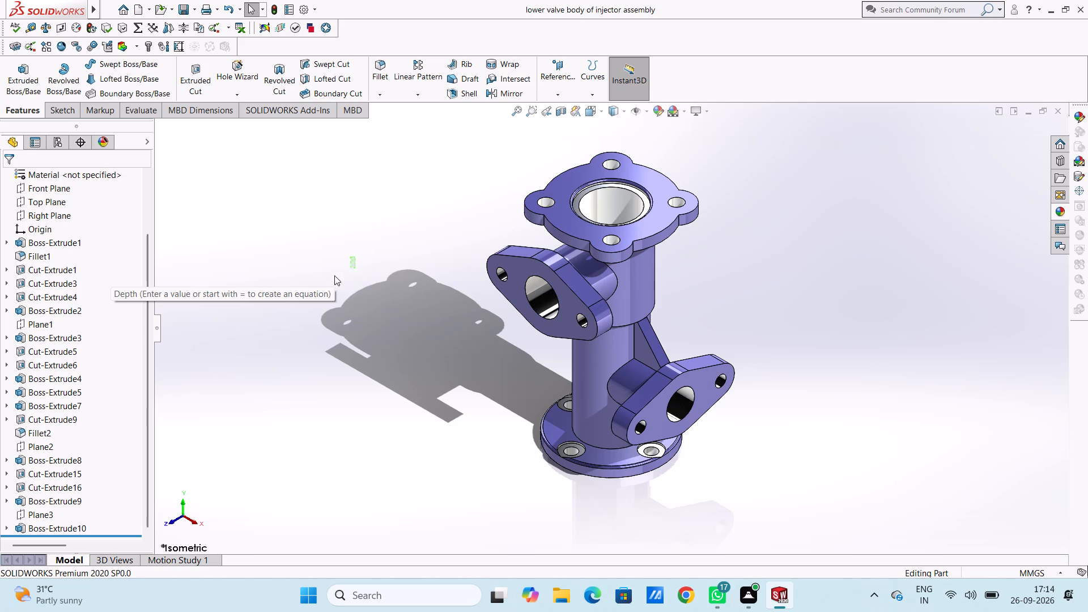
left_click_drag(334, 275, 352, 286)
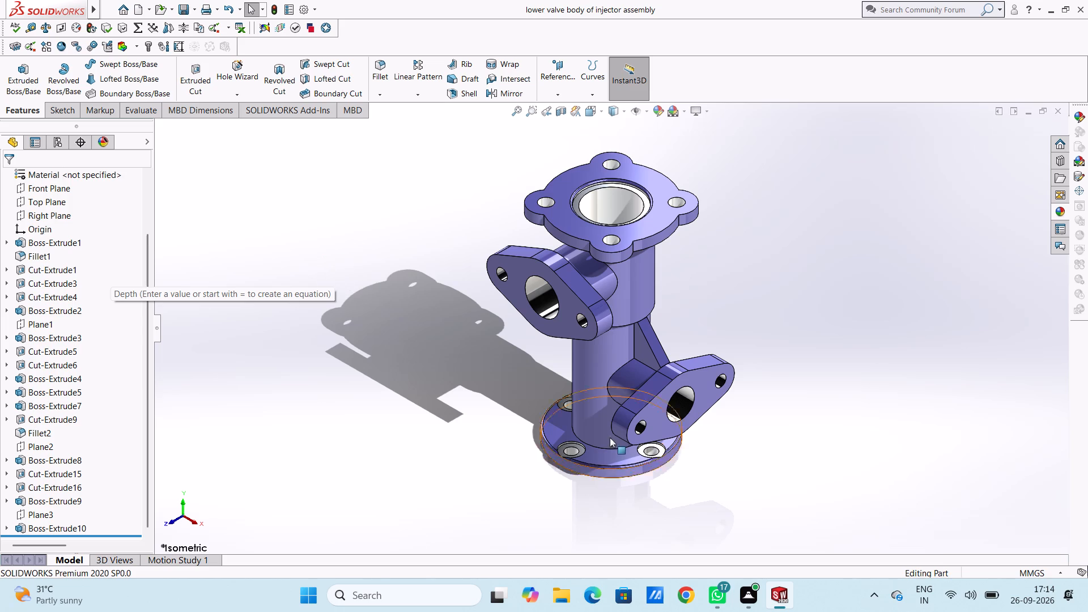
Fillet the two edges where the side port bosses meet the vertical body with a 1 mm symmetric radius.
scroll(610, 405, "down", 7)
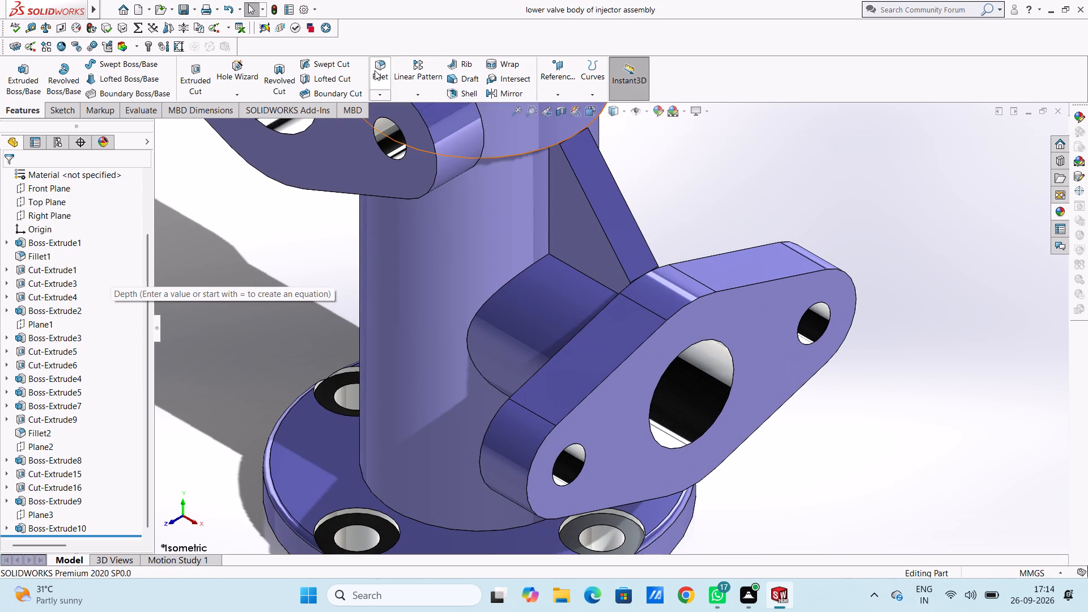
left_click(376, 62)
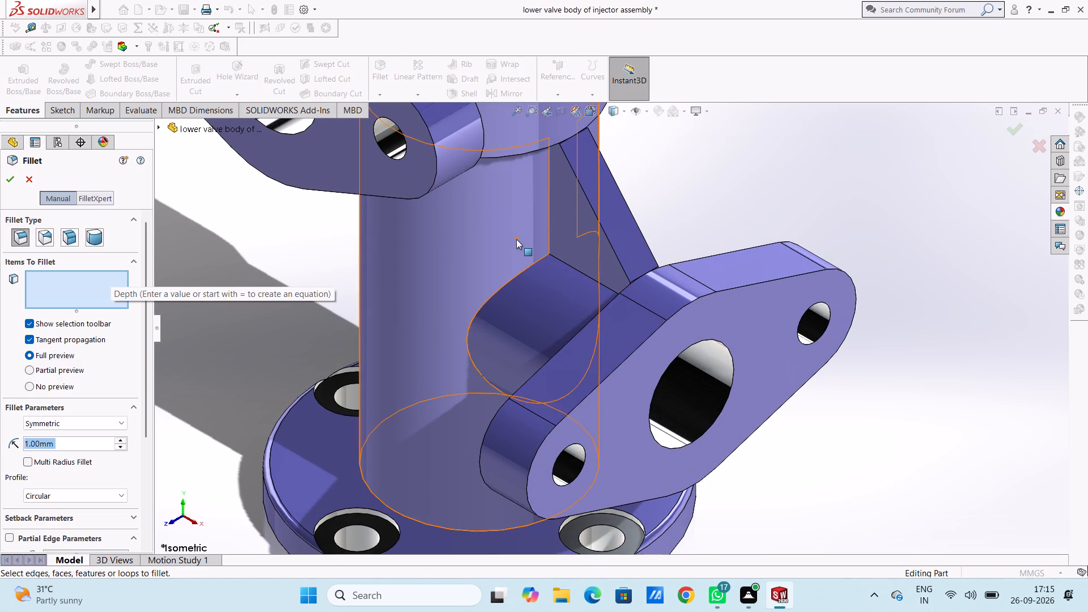
left_click(515, 276)
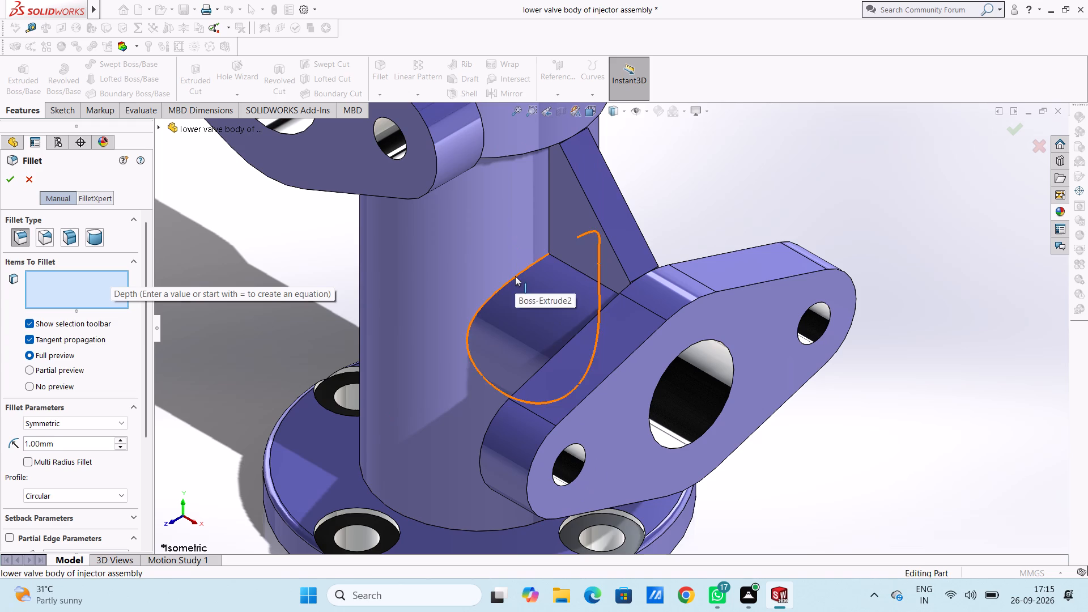
middle_click_drag(479, 181, 478, 177)
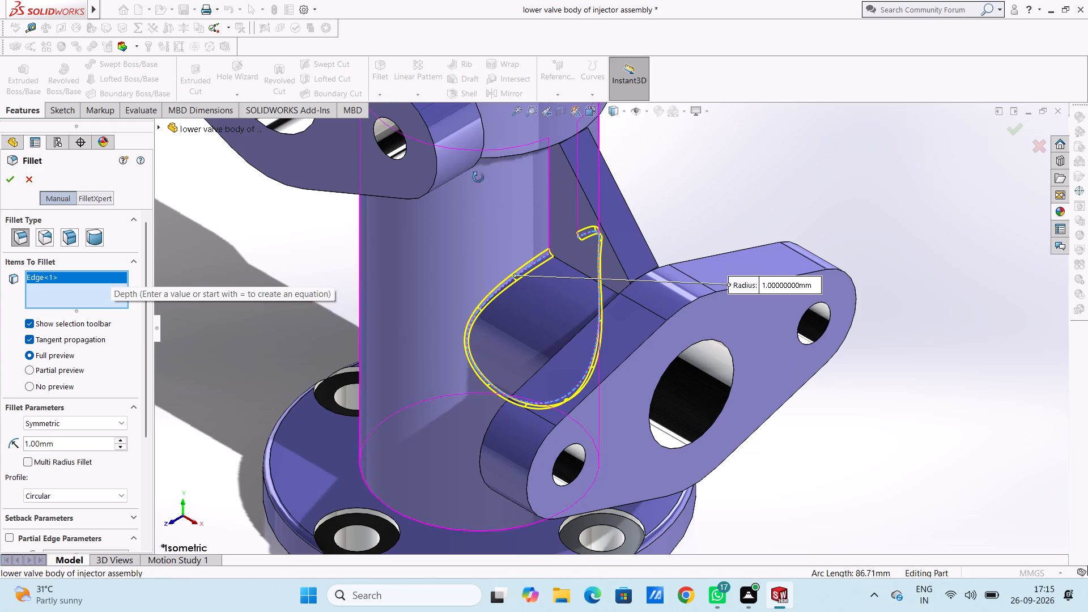
middle_click_drag(478, 177, 474, 167)
scroll(474, 167, "up", 5)
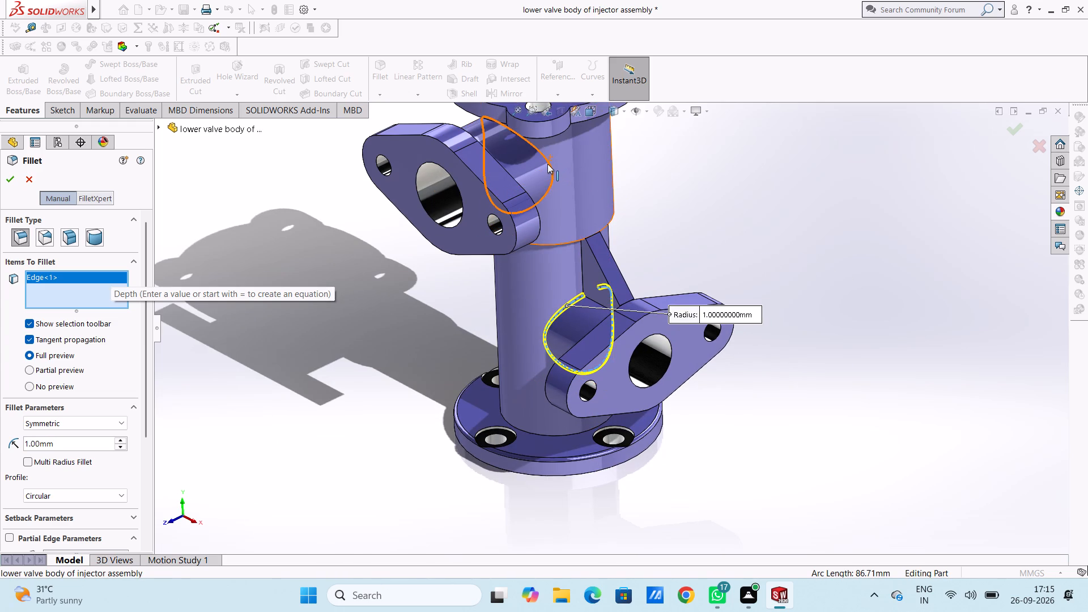
left_click(547, 164)
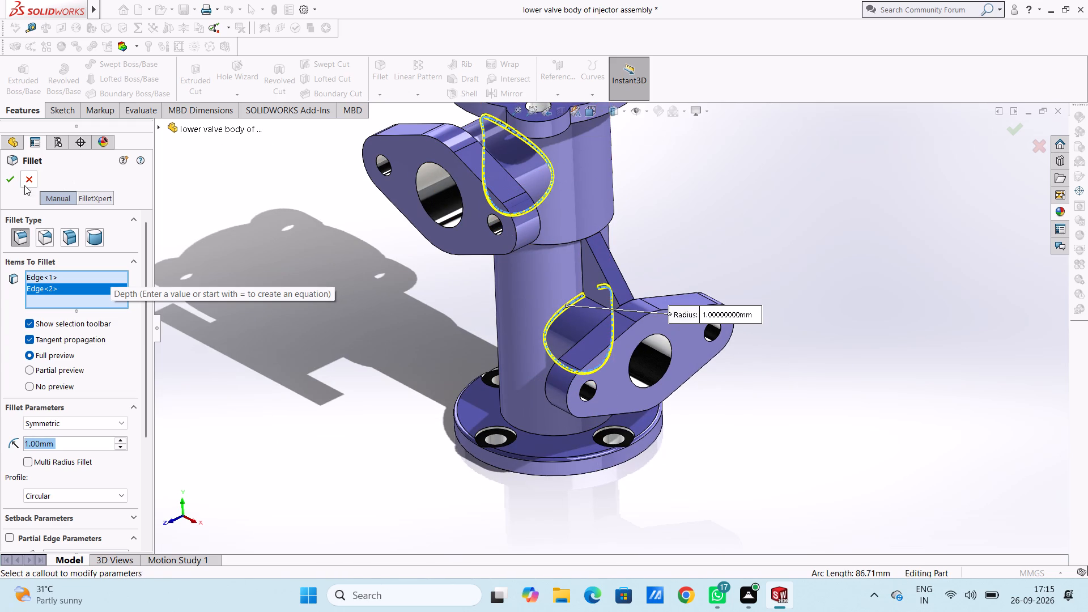
left_click(6, 180)
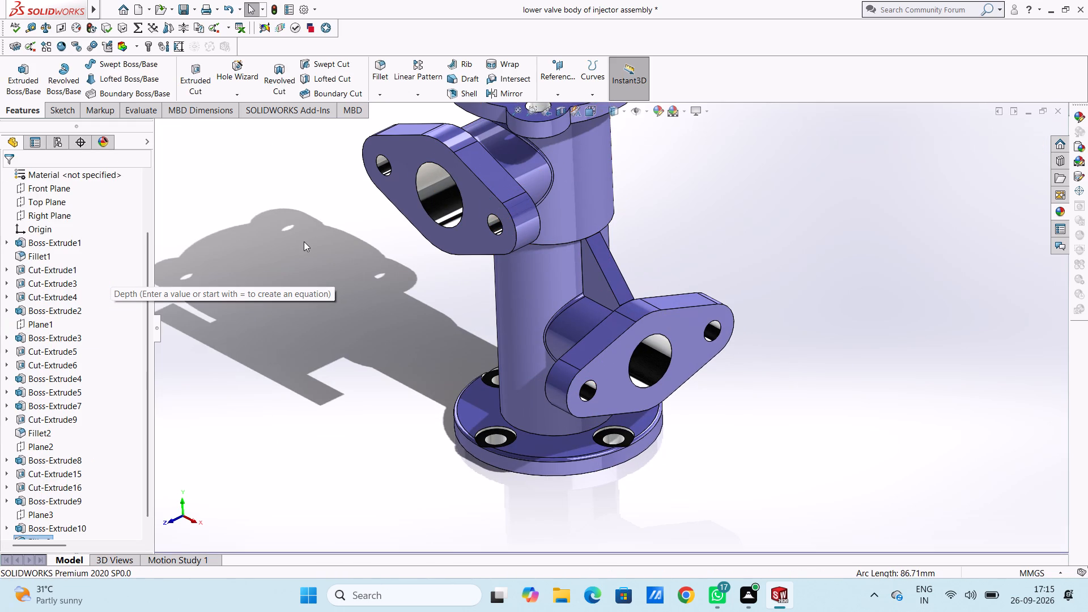
scroll(304, 241, "up", 3)
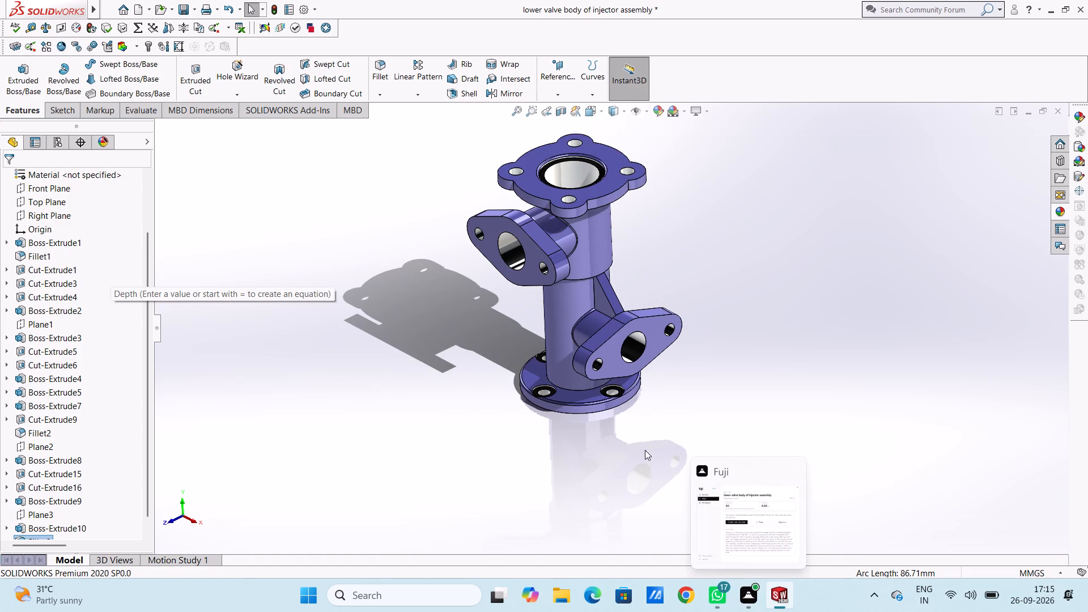
Save the valve body part.
key("ctrl+s")
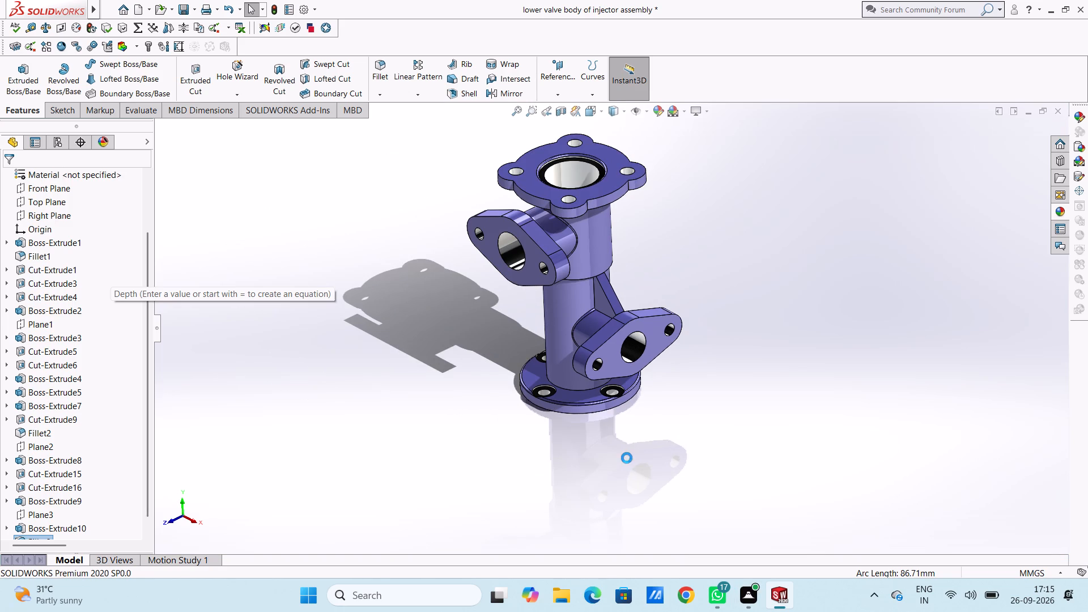